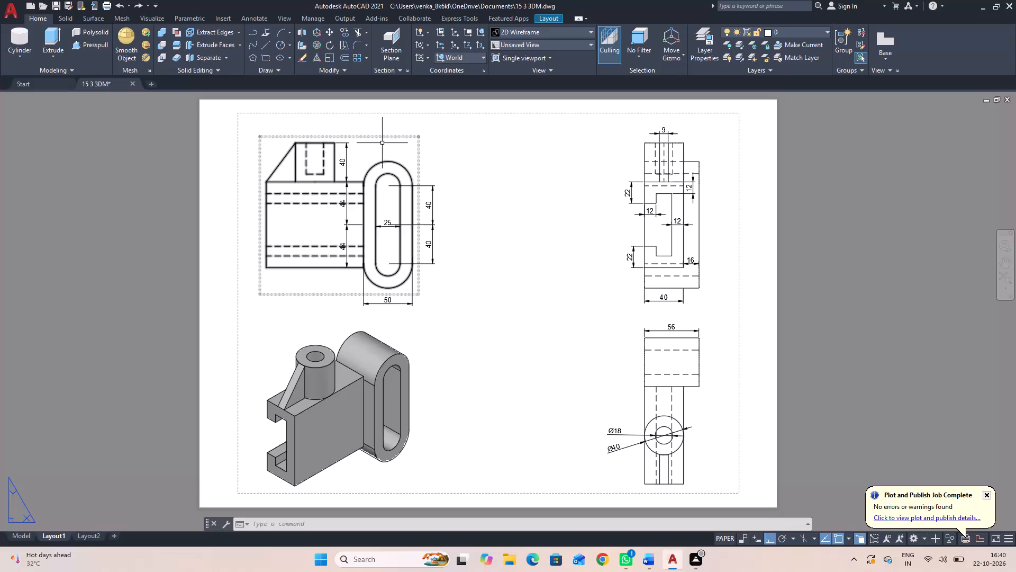
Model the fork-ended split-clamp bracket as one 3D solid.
Close the 15 3 3DM drawing without saving its changes and start a new blank drawing.
{"action": "left_click", "coordinate": [130, 81]}
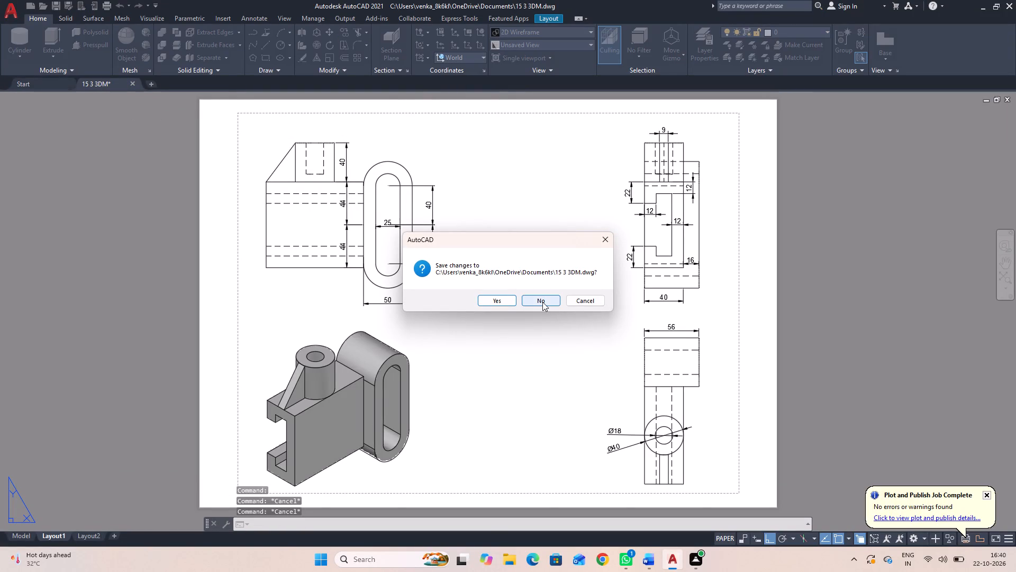
{"action": "left_click", "coordinate": [542, 302]}
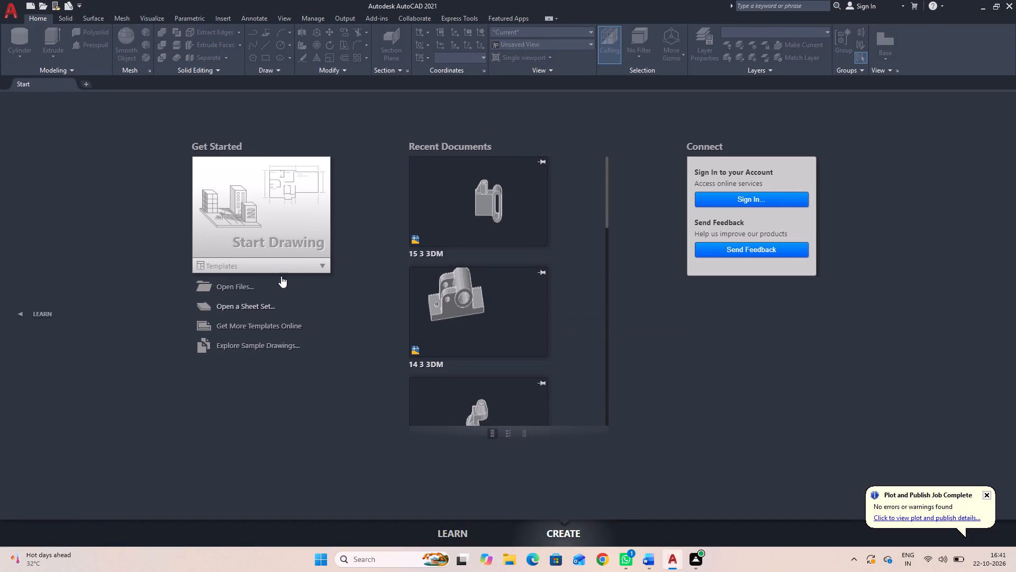
{"action": "left_click", "coordinate": [277, 248]}
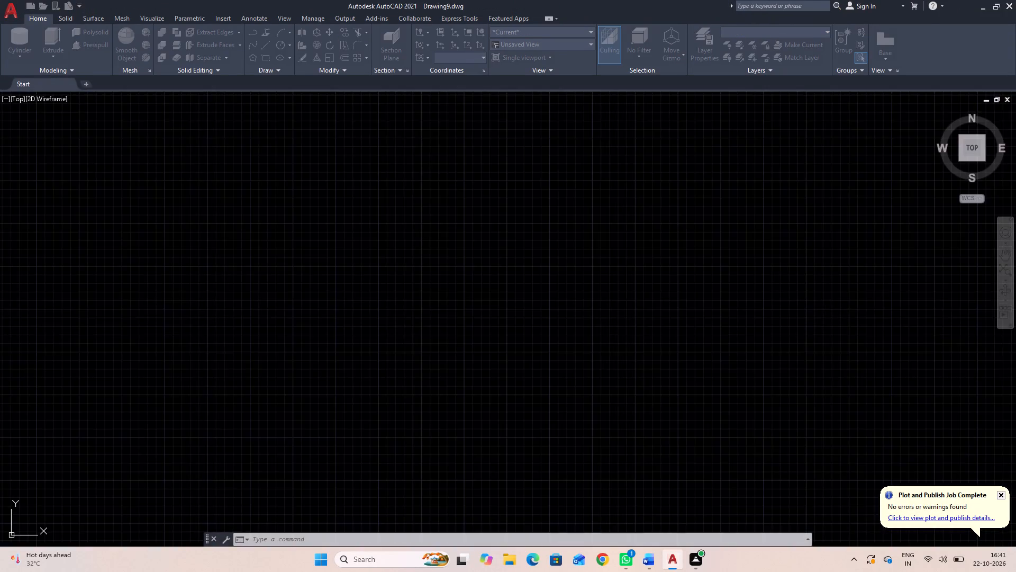
Set the model view to the Shaded with edges visual style and SE Isometric orientation.
{"action": "left_click", "coordinate": [533, 33]}
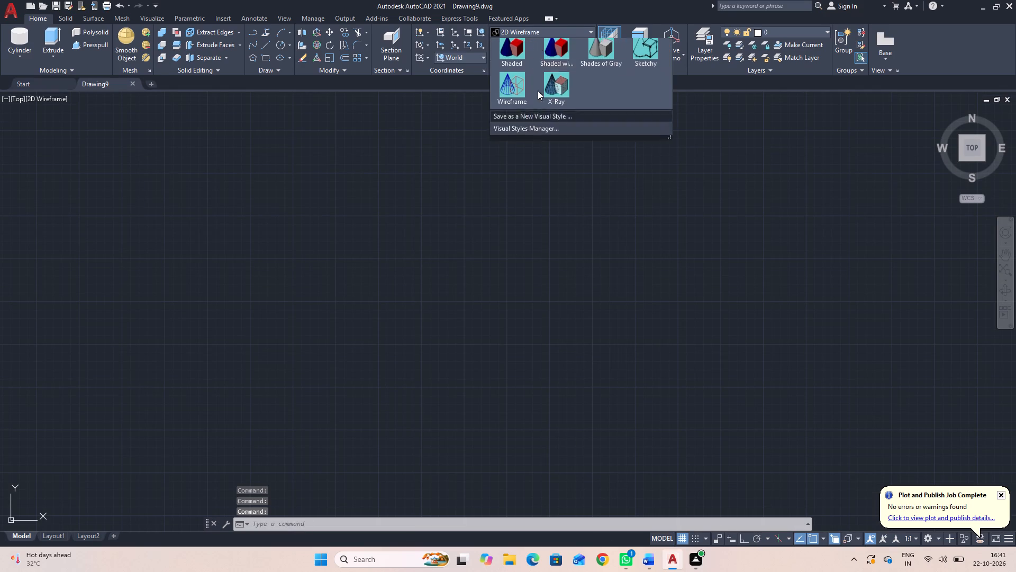
{"action": "left_click", "coordinate": [554, 100]}
{"action": "left_click", "coordinate": [540, 46]}
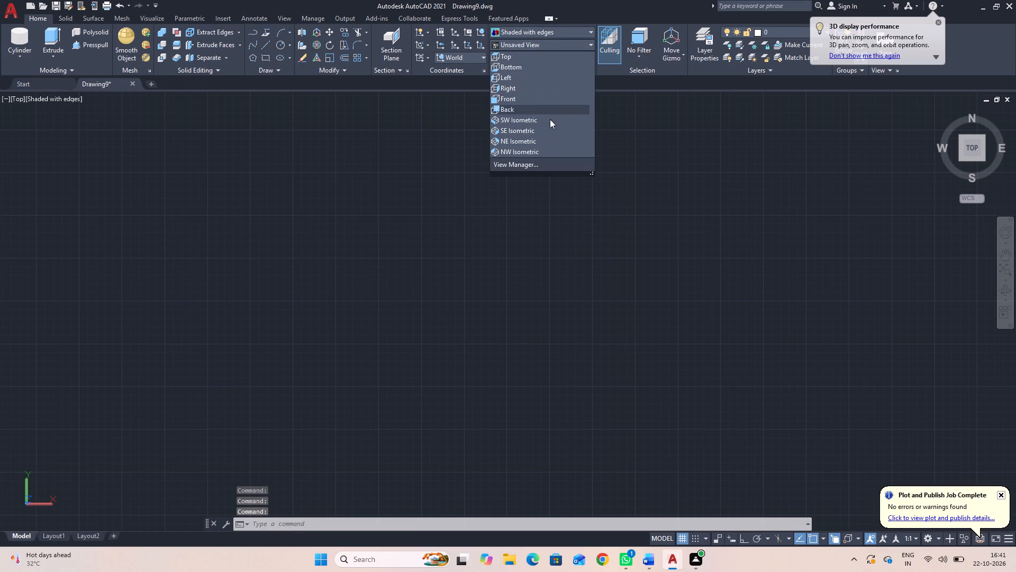
{"action": "left_click", "coordinate": [548, 129]}
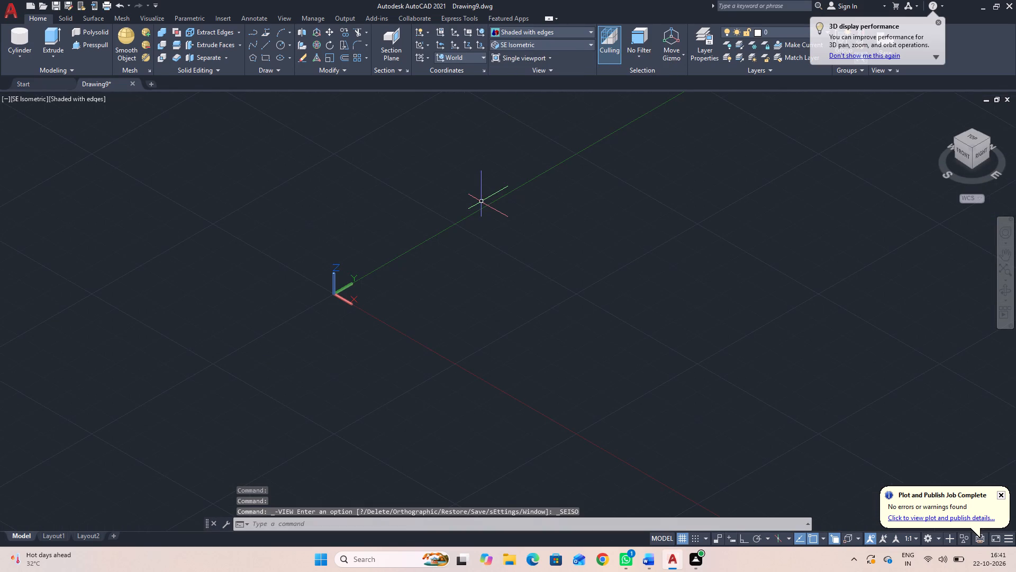
{"action": "middle_click_drag", "start_coordinate": [486, 256], "coordinate": [312, 276]}
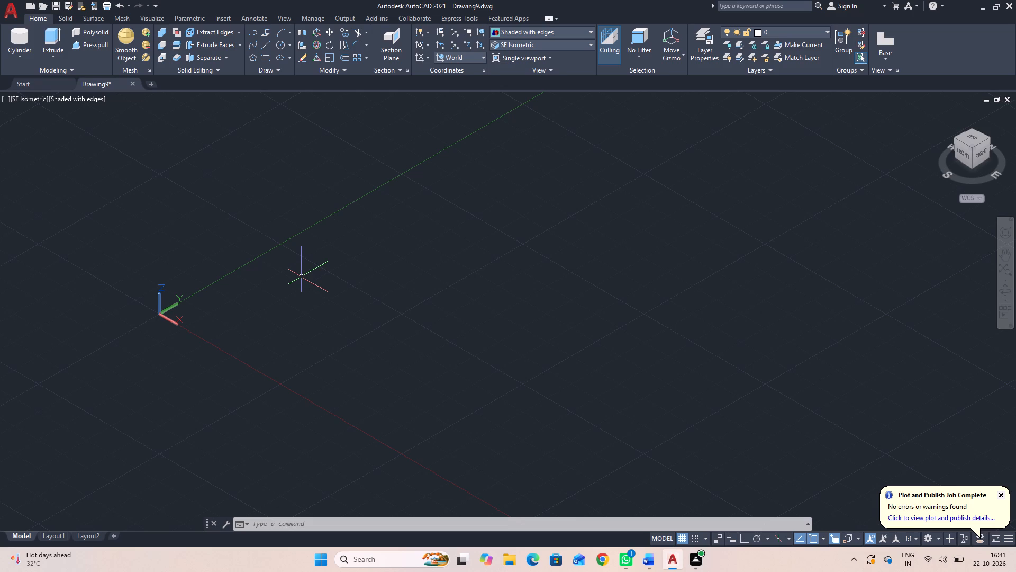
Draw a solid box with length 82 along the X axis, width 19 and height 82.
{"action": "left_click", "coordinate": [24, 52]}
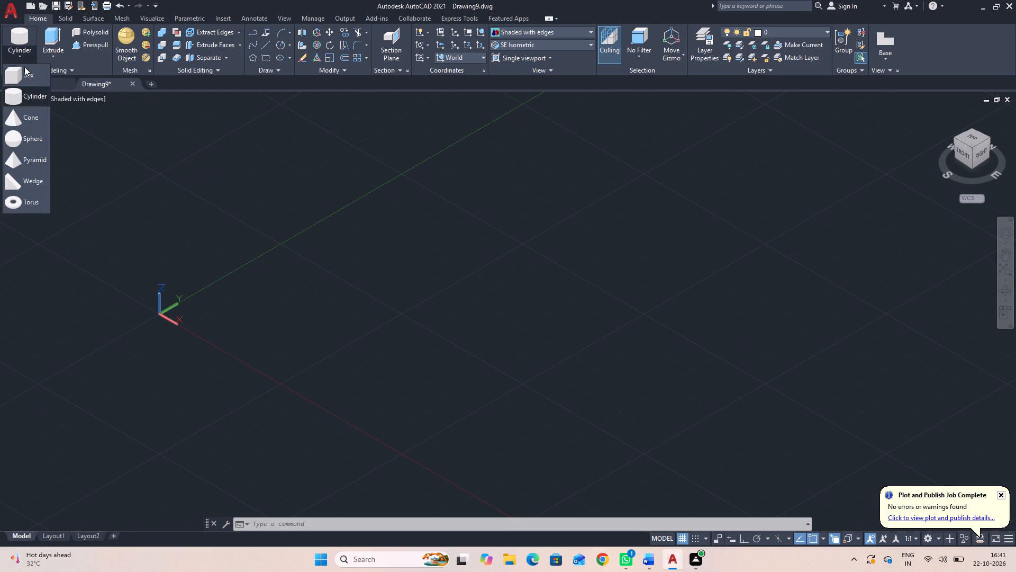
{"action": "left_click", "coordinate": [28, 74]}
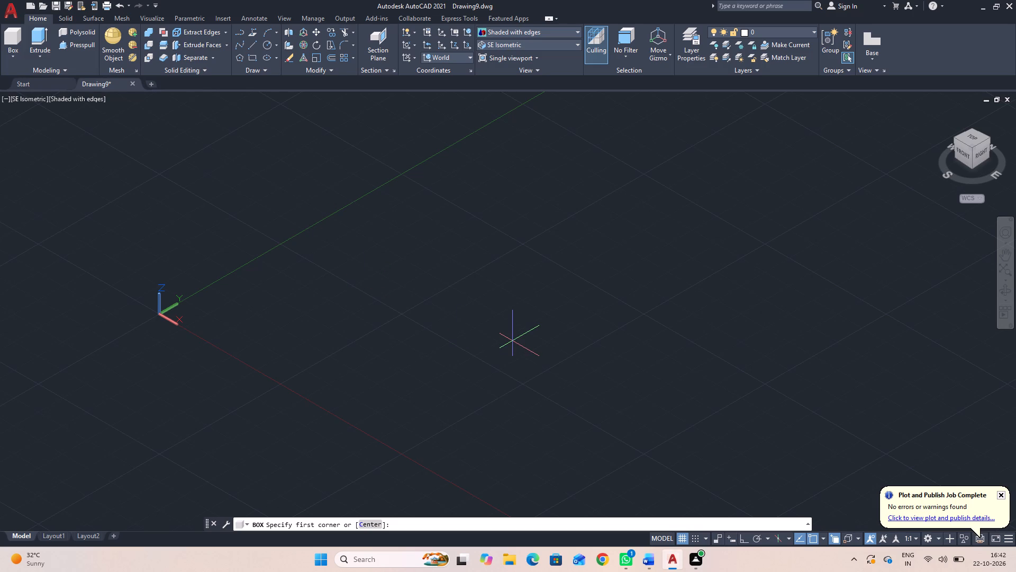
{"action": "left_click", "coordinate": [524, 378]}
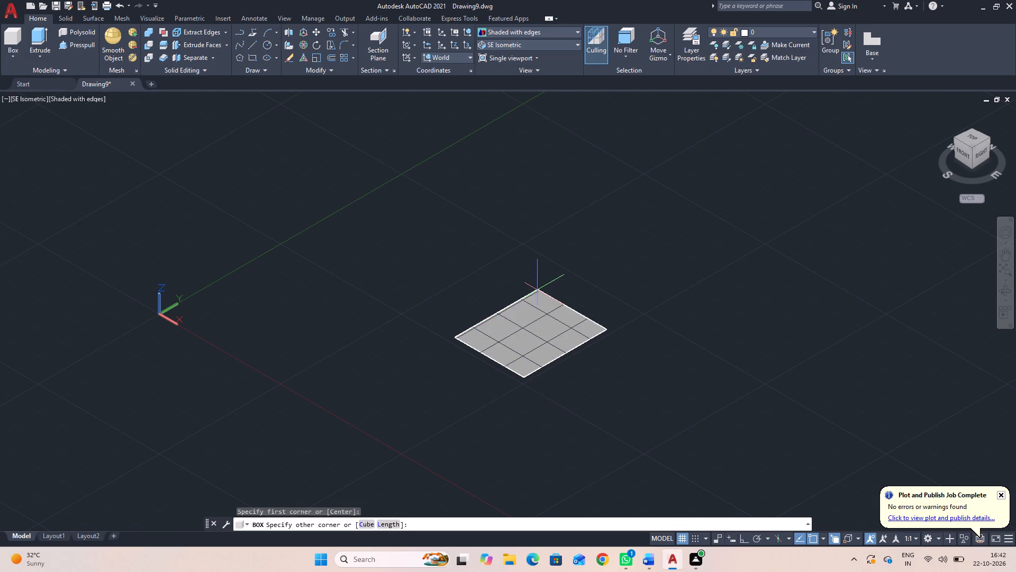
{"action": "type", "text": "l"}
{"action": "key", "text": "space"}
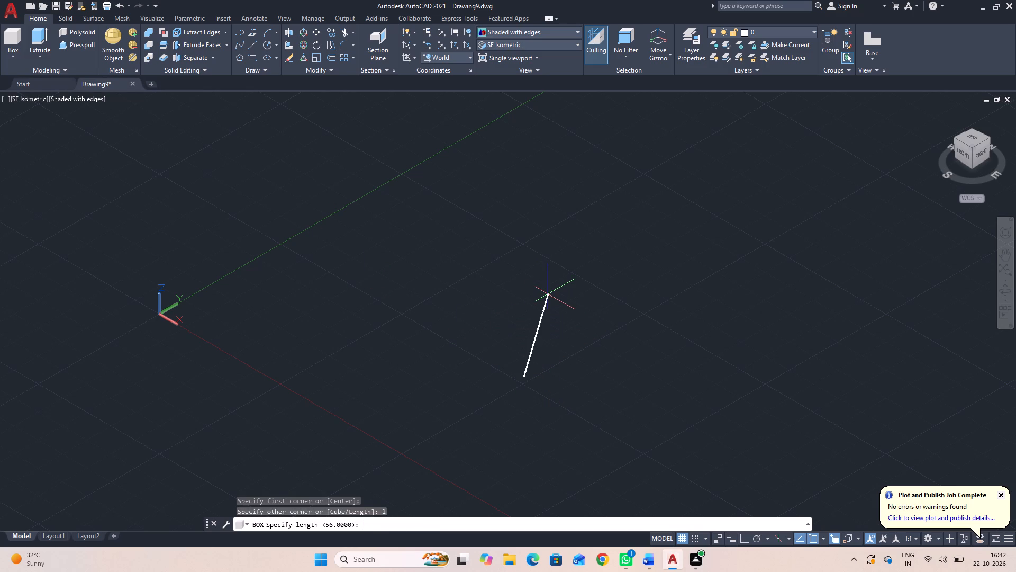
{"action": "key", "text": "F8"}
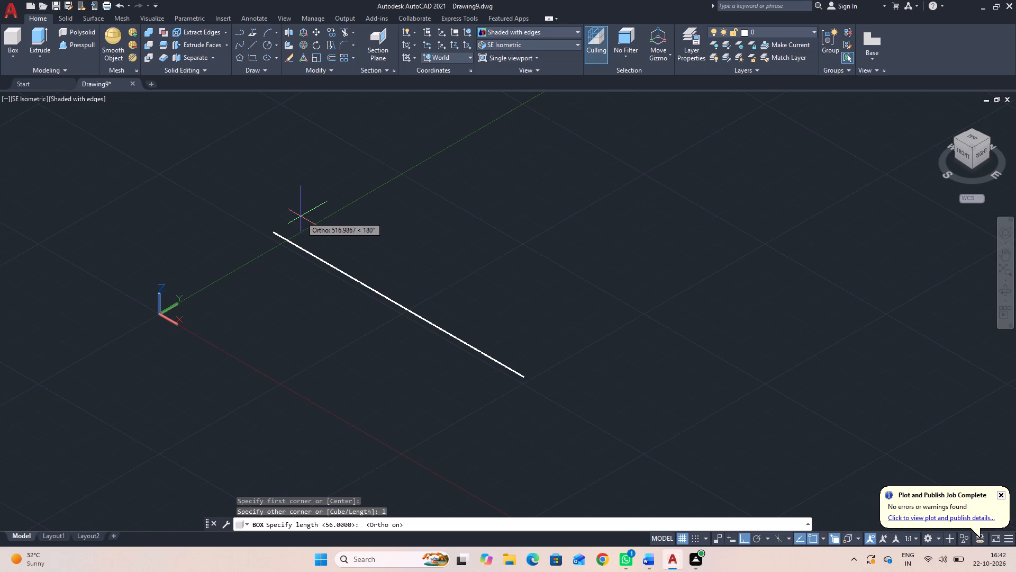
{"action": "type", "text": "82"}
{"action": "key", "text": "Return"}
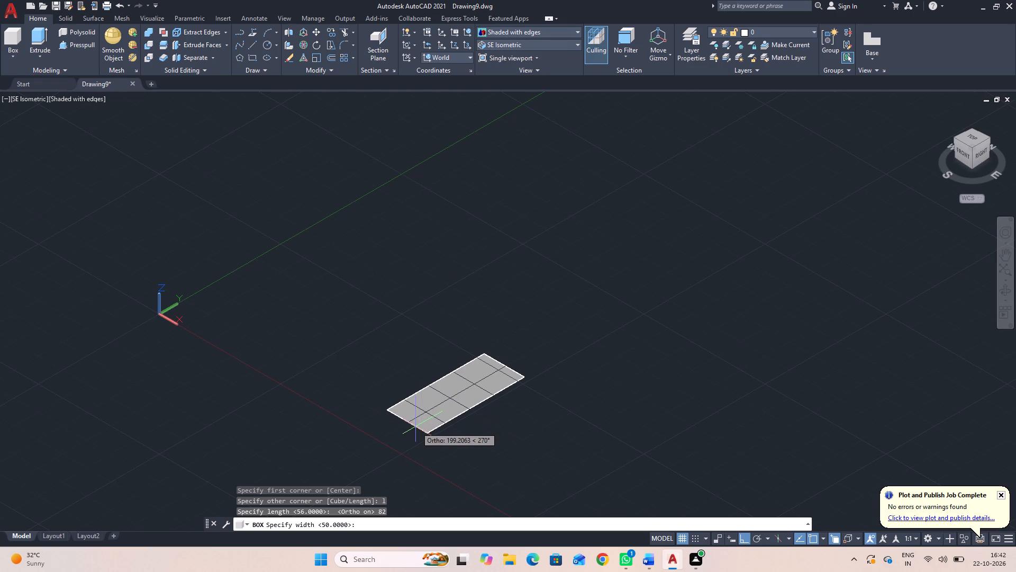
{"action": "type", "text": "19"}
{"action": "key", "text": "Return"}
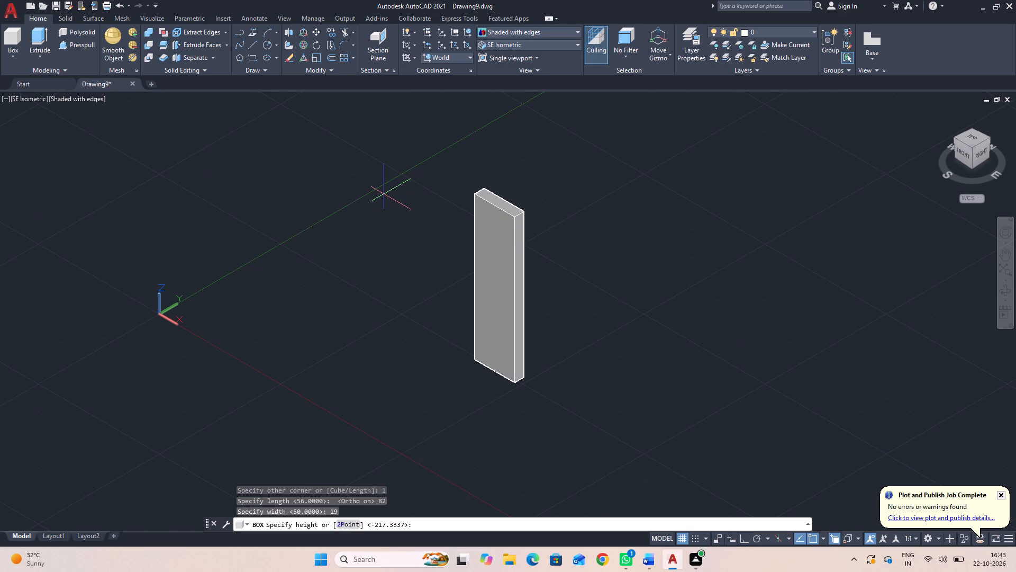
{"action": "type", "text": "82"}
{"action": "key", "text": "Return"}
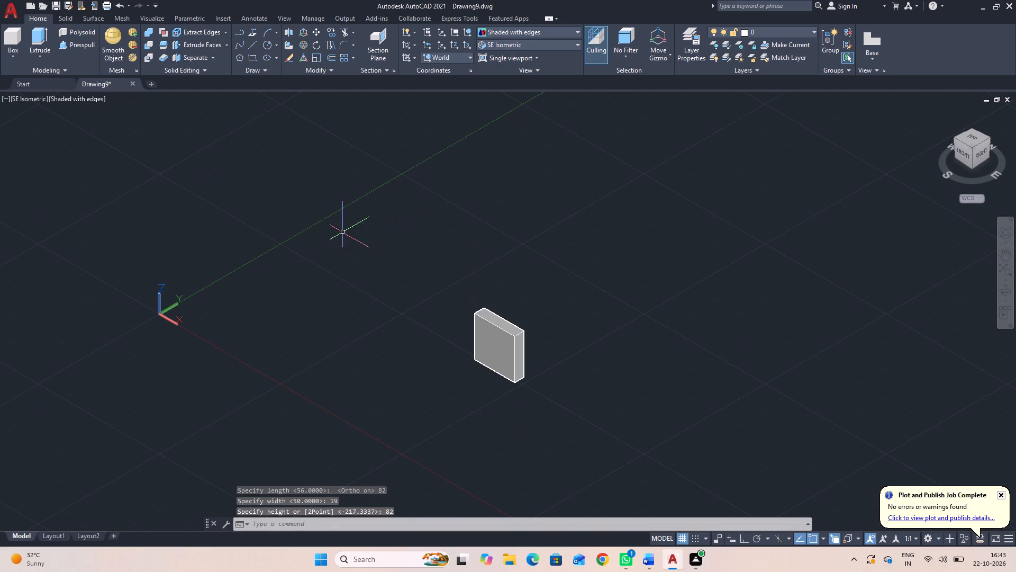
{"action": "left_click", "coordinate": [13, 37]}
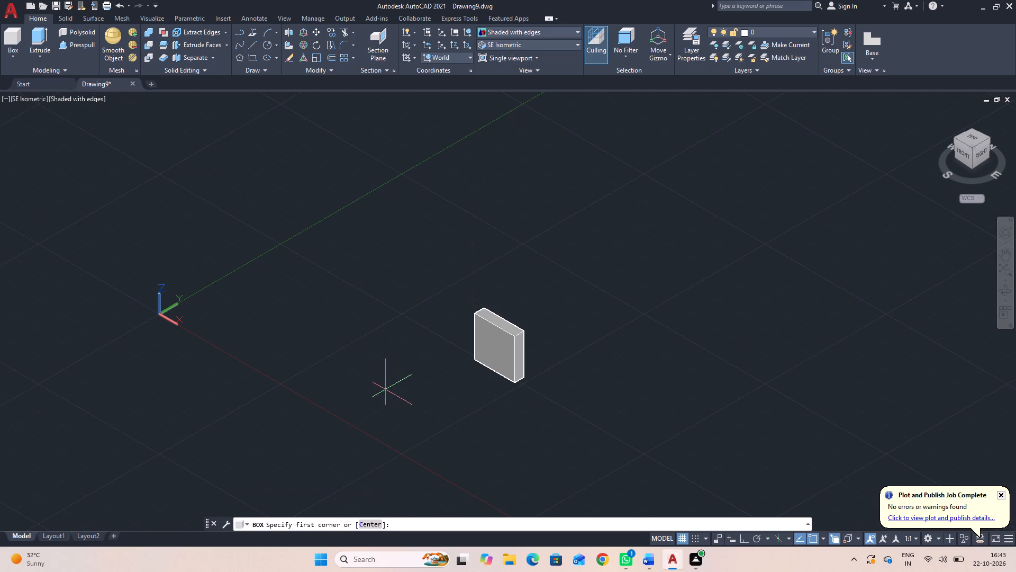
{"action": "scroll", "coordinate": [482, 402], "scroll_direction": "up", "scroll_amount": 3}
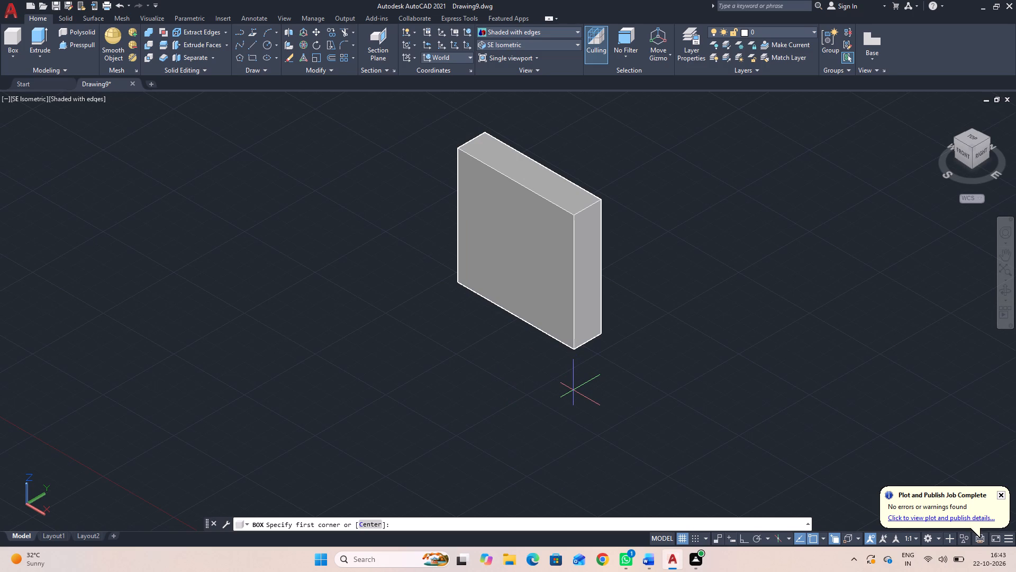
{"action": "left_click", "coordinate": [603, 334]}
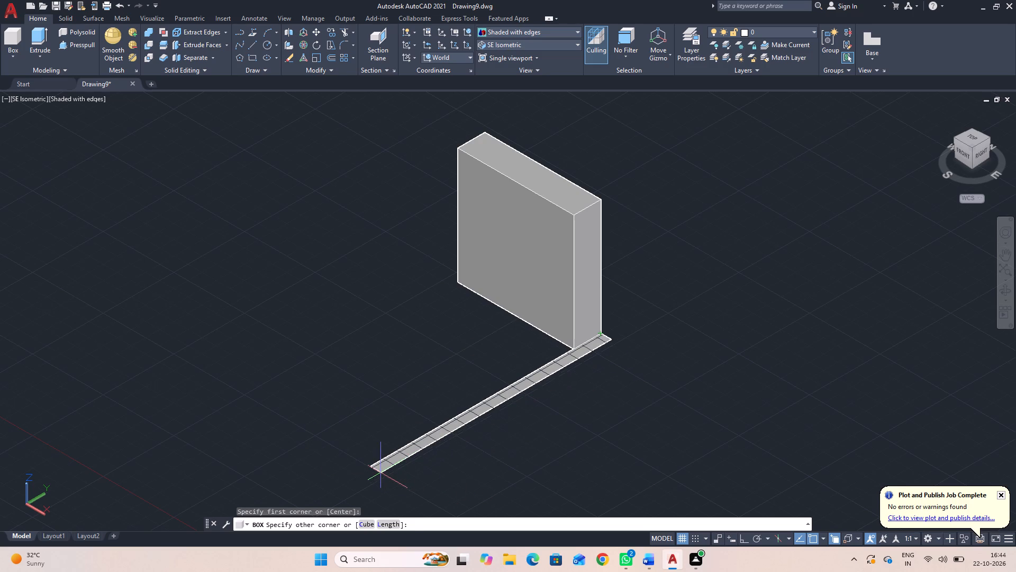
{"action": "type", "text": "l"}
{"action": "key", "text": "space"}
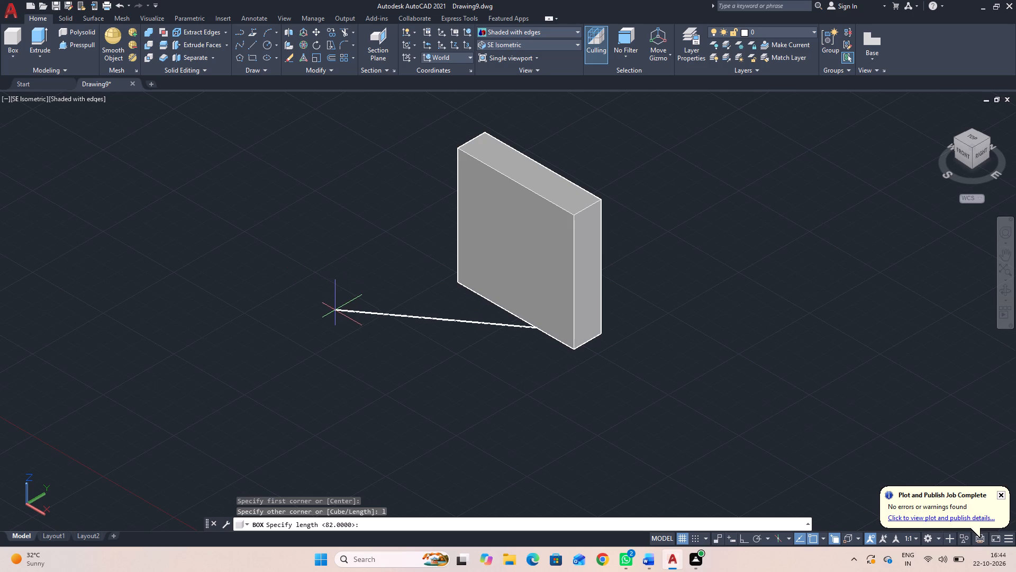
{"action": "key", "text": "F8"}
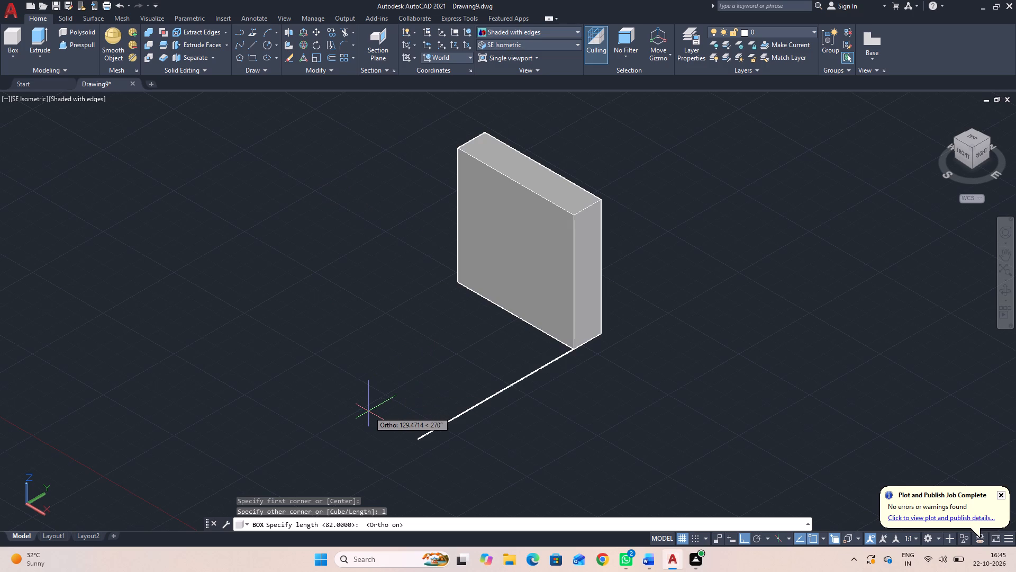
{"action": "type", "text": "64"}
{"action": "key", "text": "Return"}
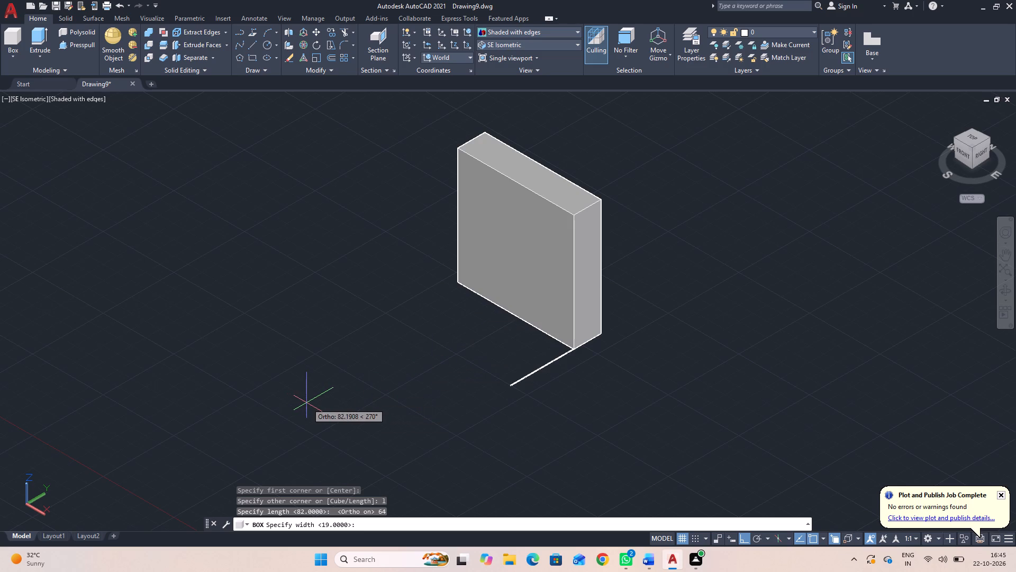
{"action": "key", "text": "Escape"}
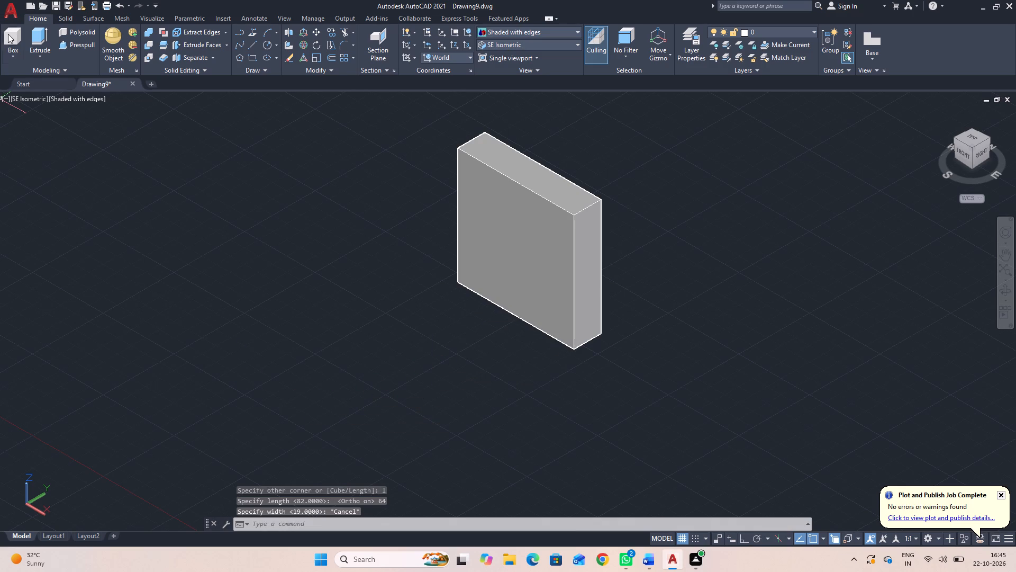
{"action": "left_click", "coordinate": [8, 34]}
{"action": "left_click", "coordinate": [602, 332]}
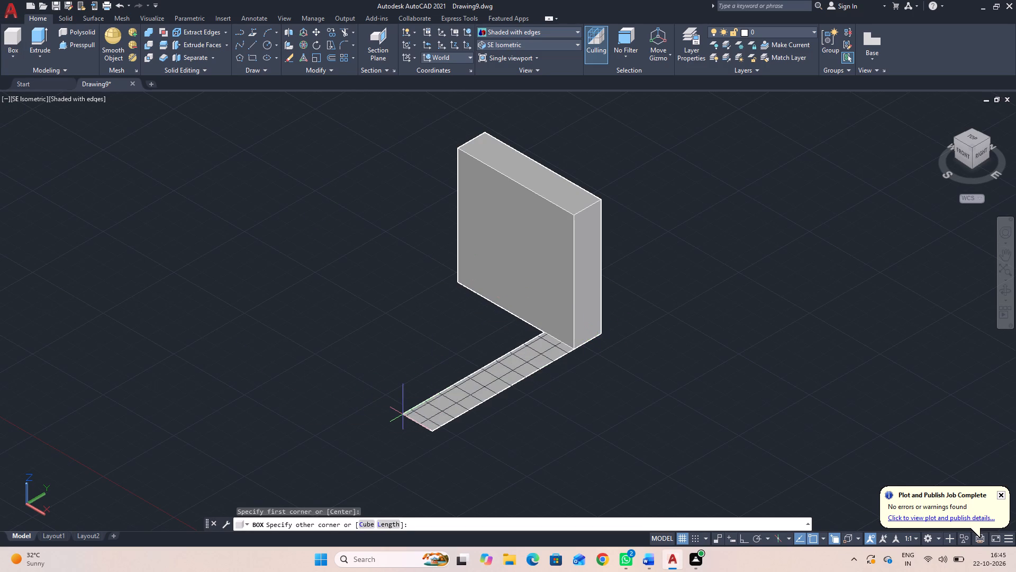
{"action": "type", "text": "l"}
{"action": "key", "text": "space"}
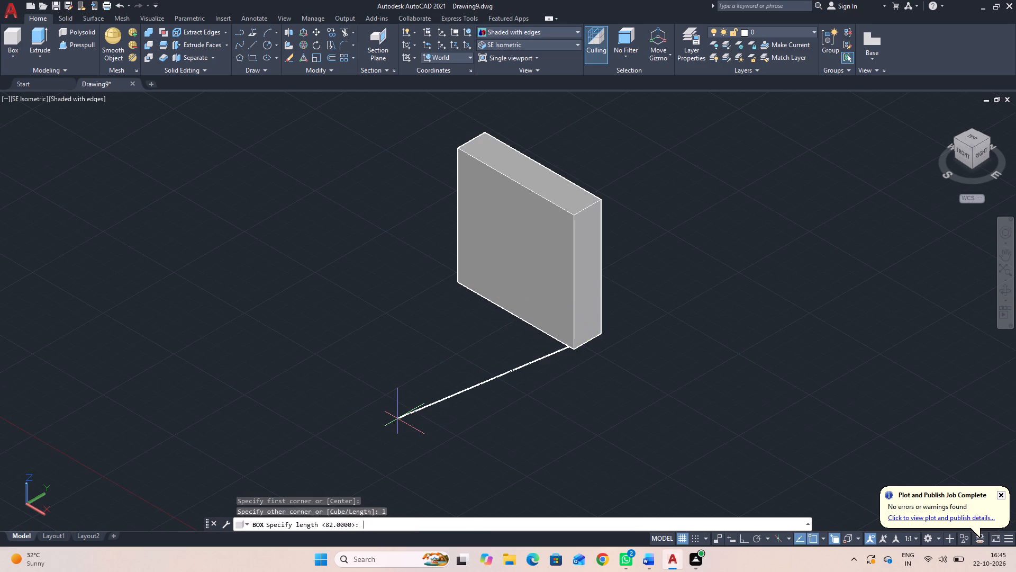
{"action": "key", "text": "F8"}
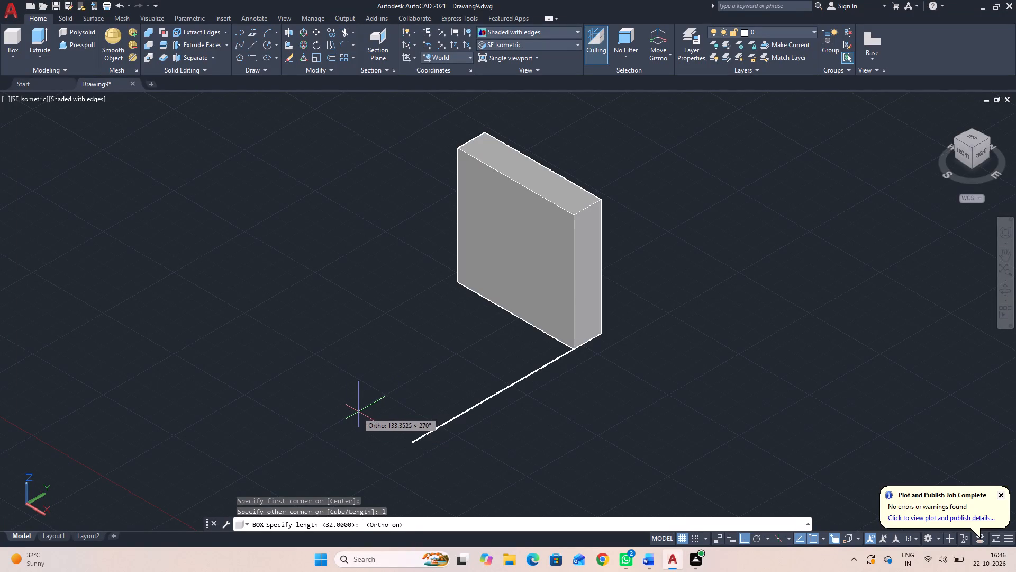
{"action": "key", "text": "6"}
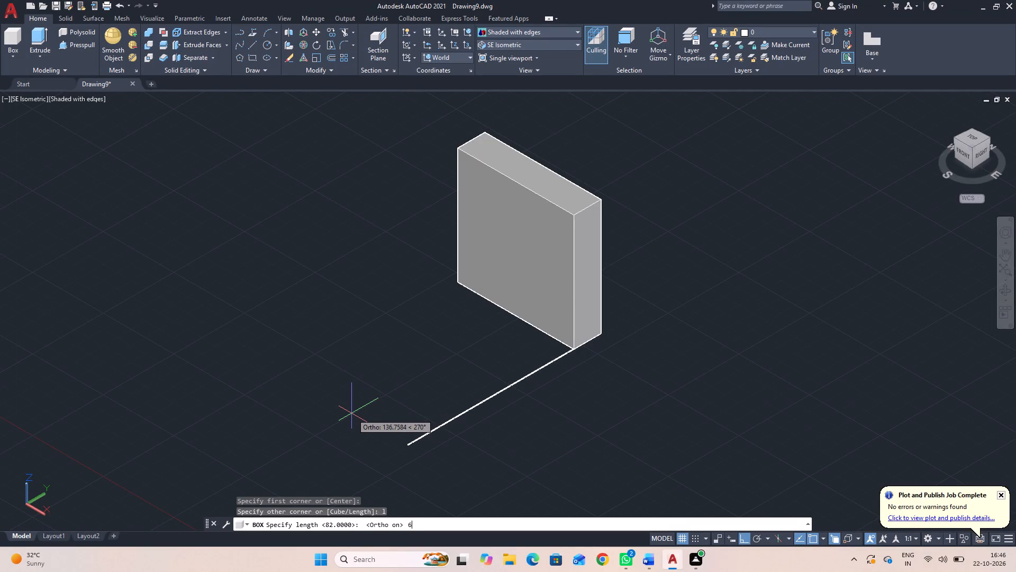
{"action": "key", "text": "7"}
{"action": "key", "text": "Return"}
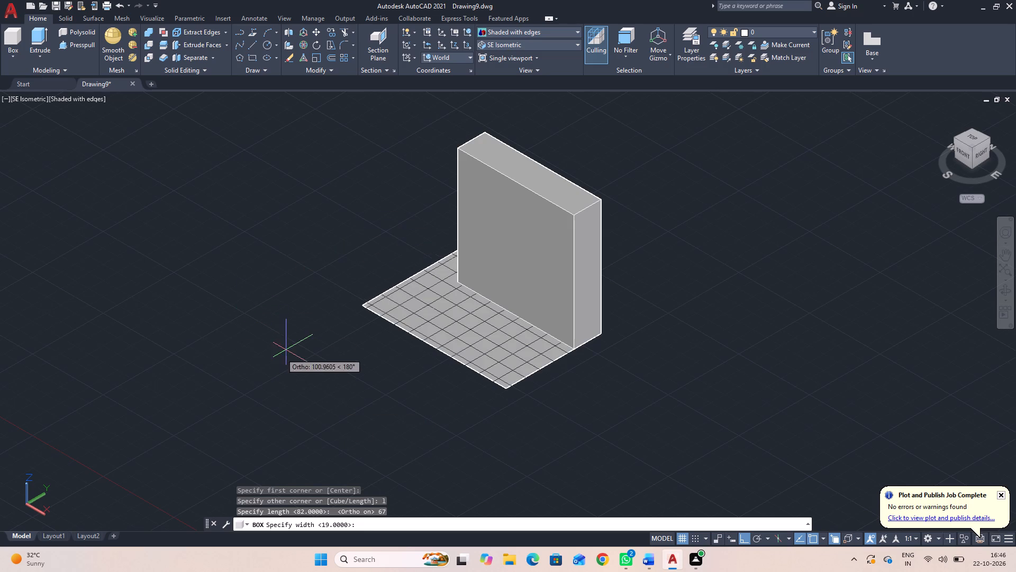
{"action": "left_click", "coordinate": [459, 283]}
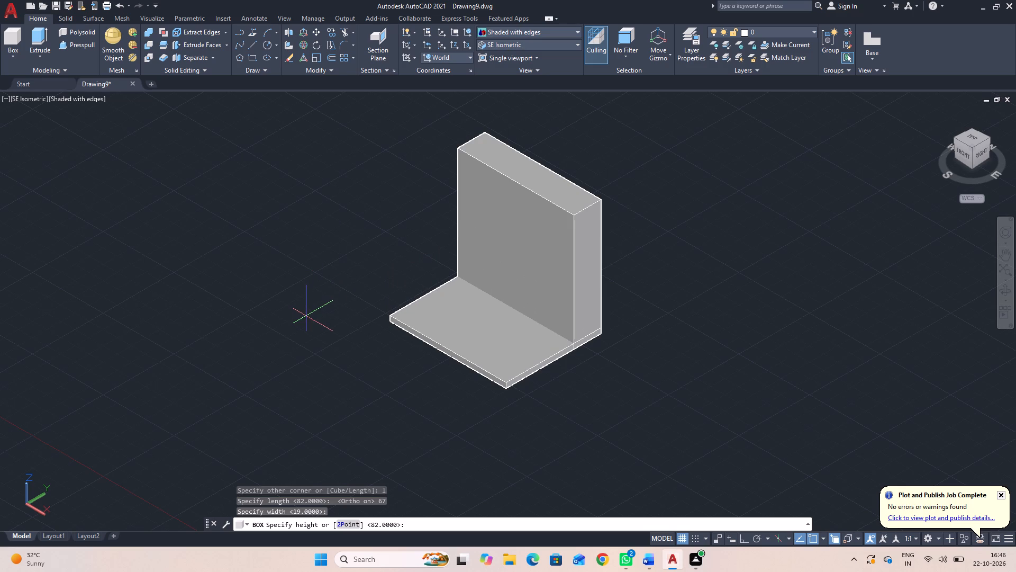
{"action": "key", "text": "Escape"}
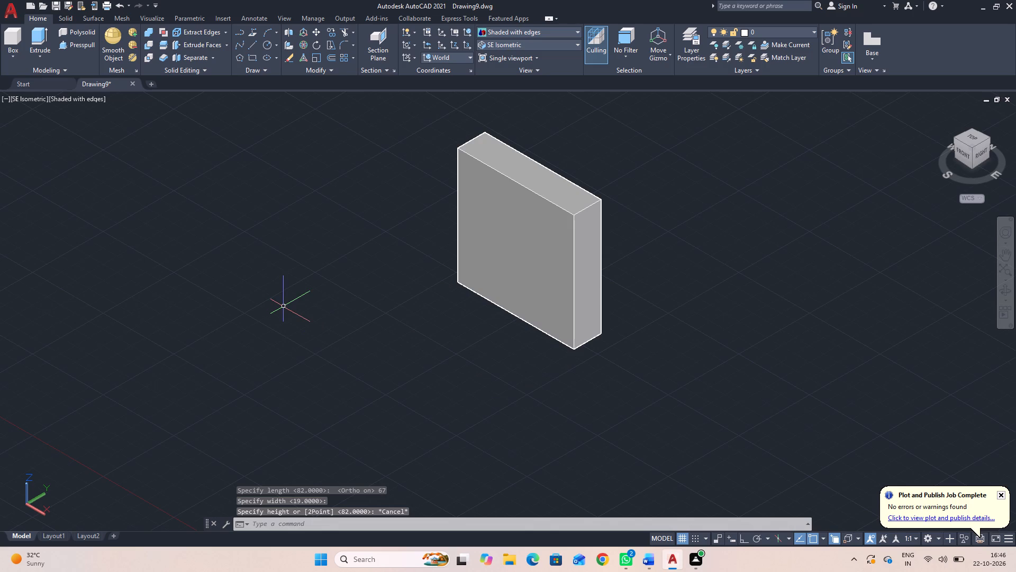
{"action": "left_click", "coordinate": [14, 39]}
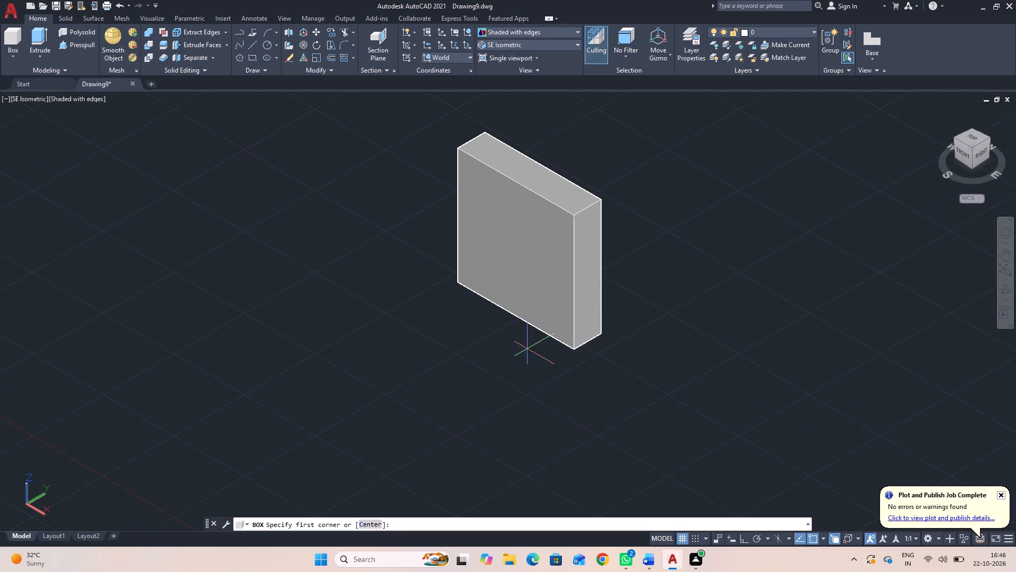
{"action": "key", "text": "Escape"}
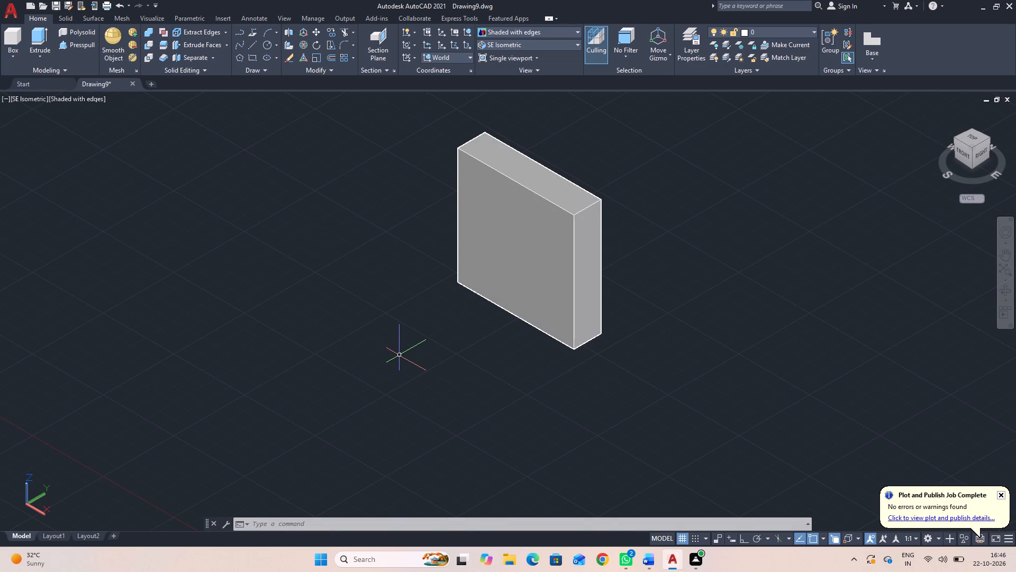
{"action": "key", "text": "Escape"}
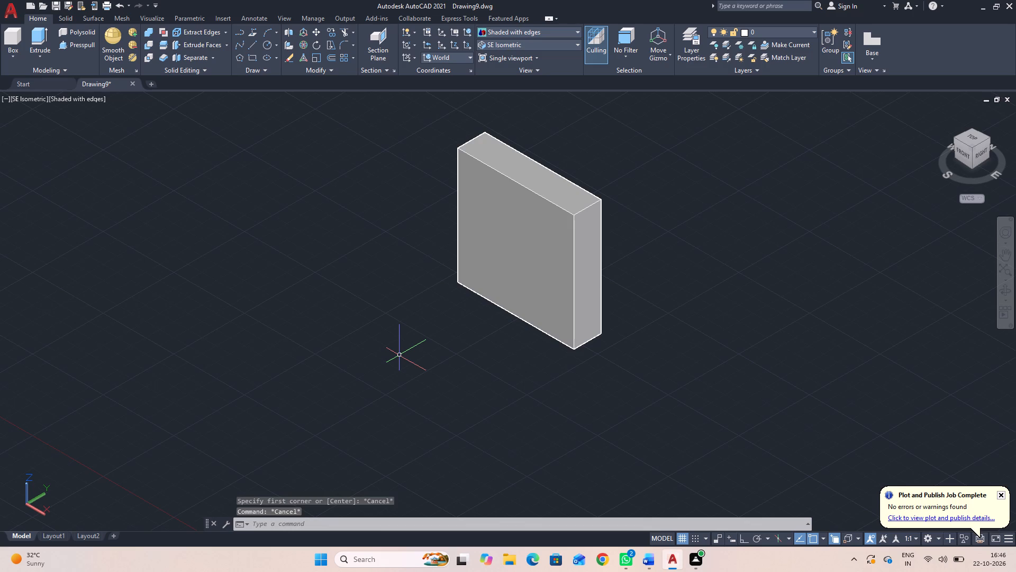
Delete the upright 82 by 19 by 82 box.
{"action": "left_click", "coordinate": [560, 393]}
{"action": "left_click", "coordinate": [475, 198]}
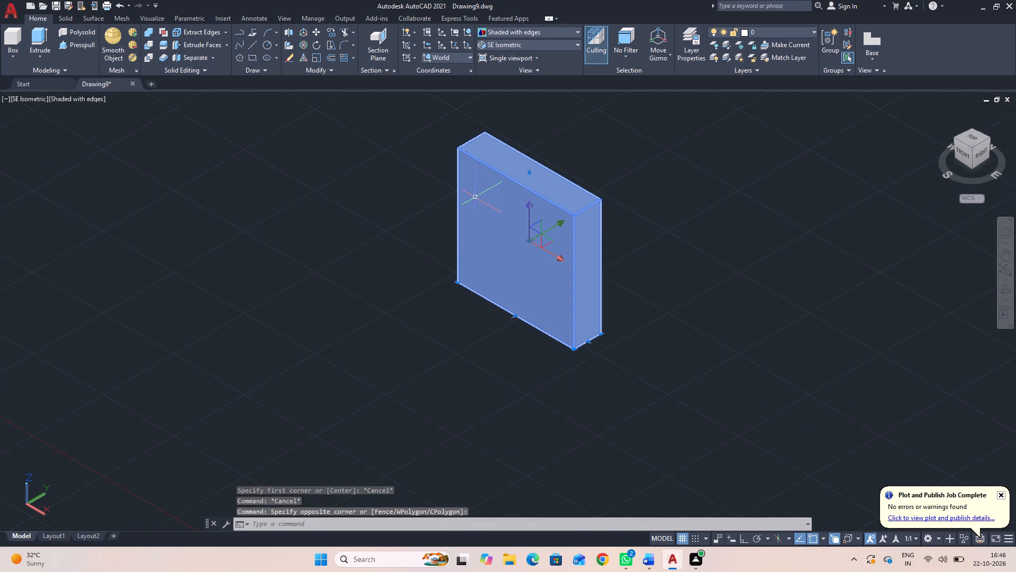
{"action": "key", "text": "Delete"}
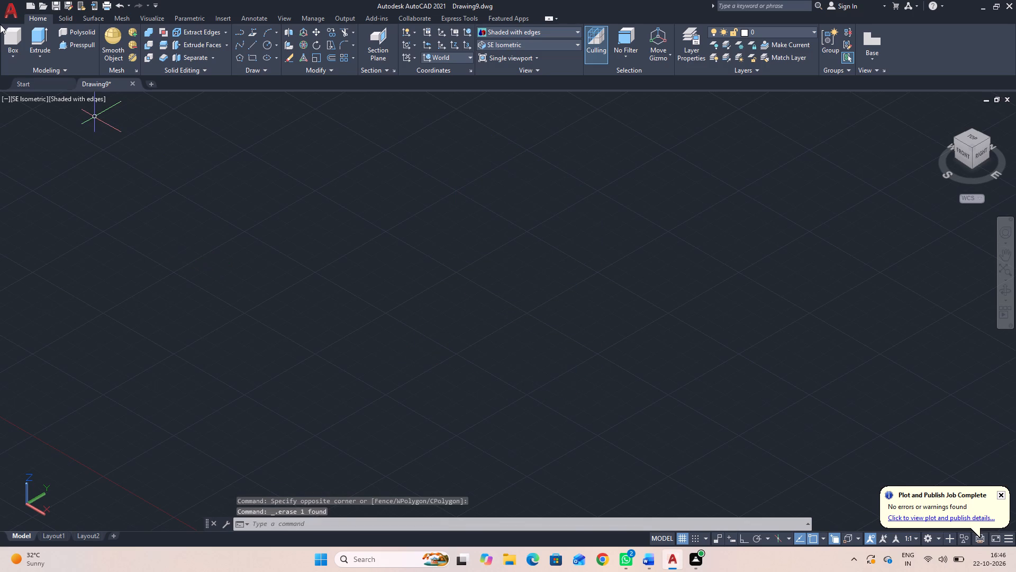
Draw a solid box with length 67 along the Y axis, width 82 along X and height 82.
{"action": "left_click", "coordinate": [11, 34]}
{"action": "left_click", "coordinate": [577, 290]}
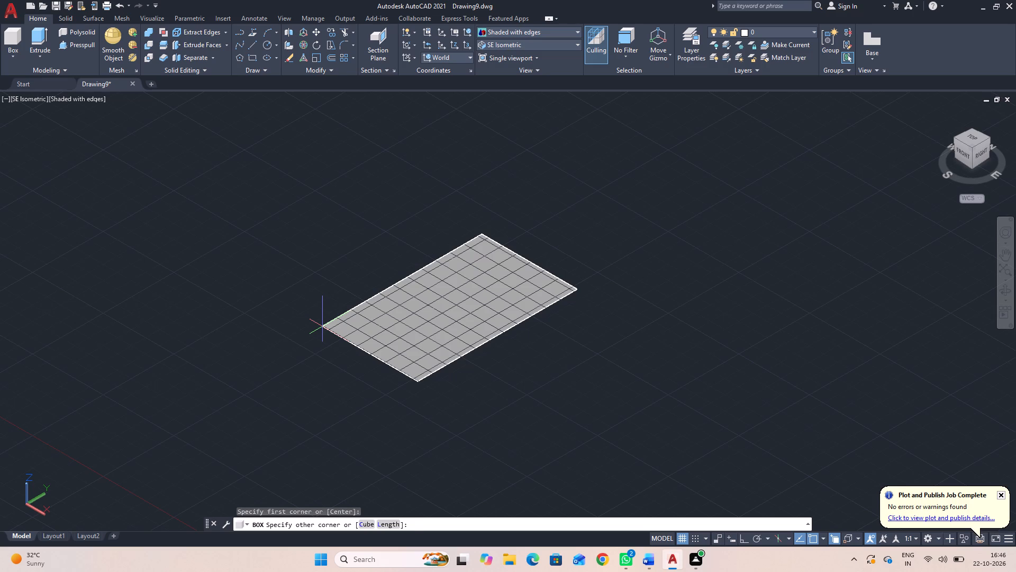
{"action": "type", "text": "l"}
{"action": "key", "text": "space"}
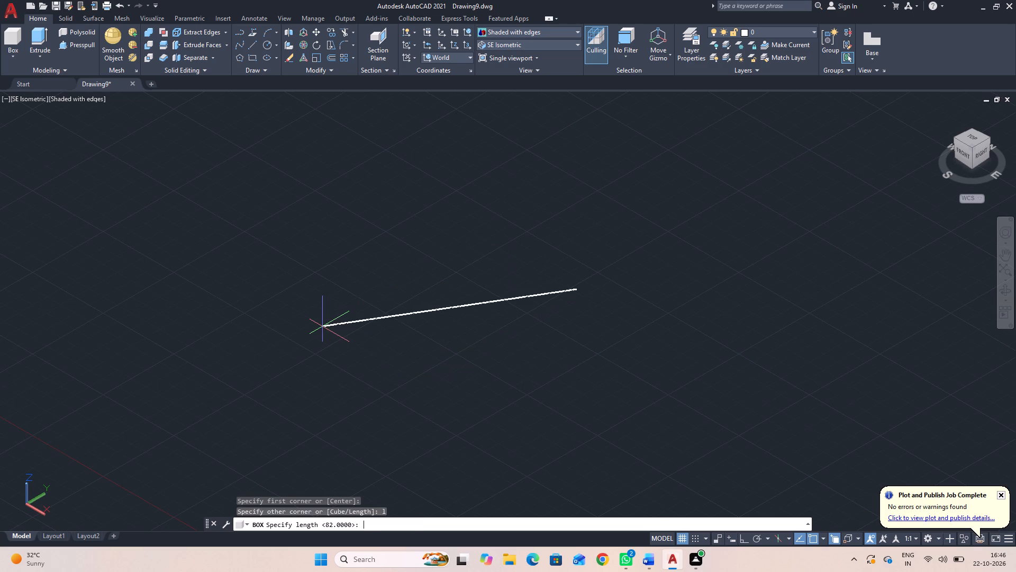
{"action": "key", "text": "F8"}
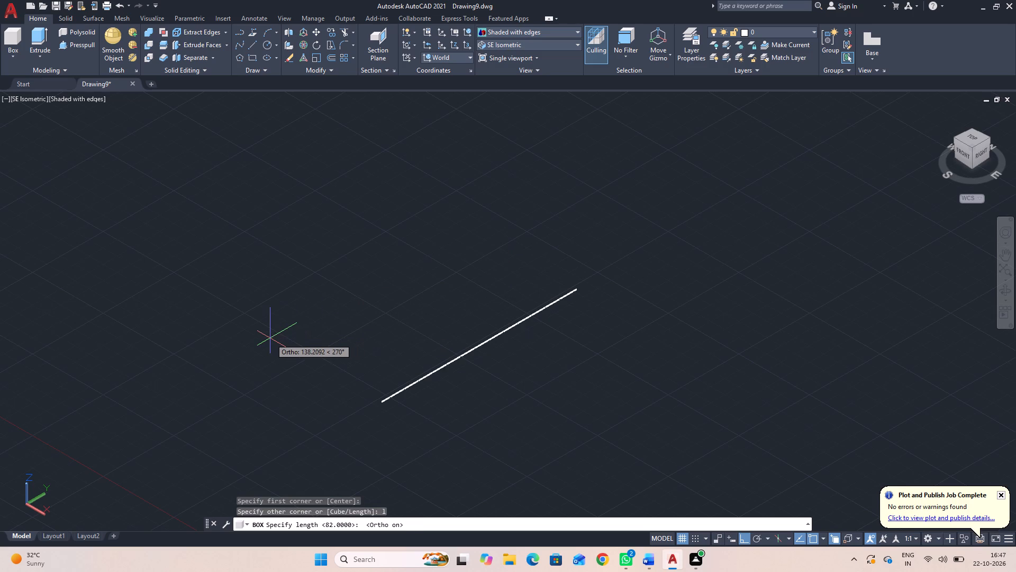
{"action": "type", "text": "67"}
{"action": "key", "text": "Return"}
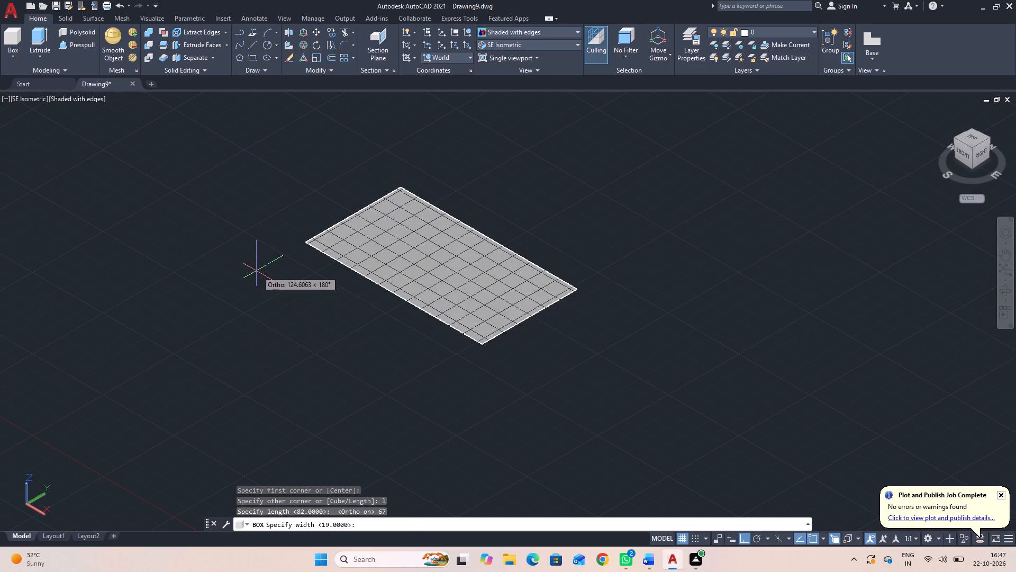
{"action": "type", "text": "82"}
{"action": "key", "text": "Return"}
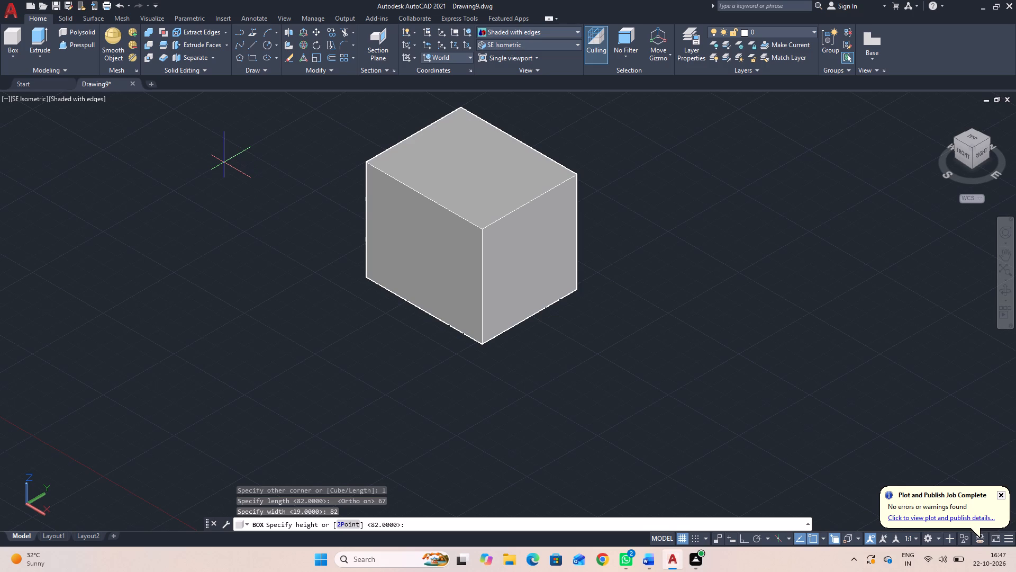
{"action": "type", "text": "82"}
{"action": "key", "text": "Return"}
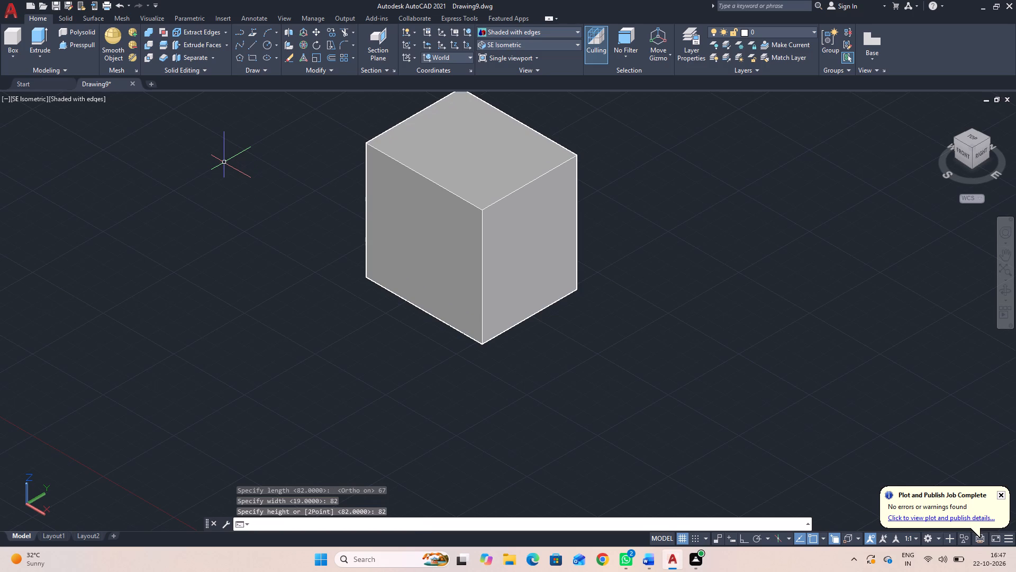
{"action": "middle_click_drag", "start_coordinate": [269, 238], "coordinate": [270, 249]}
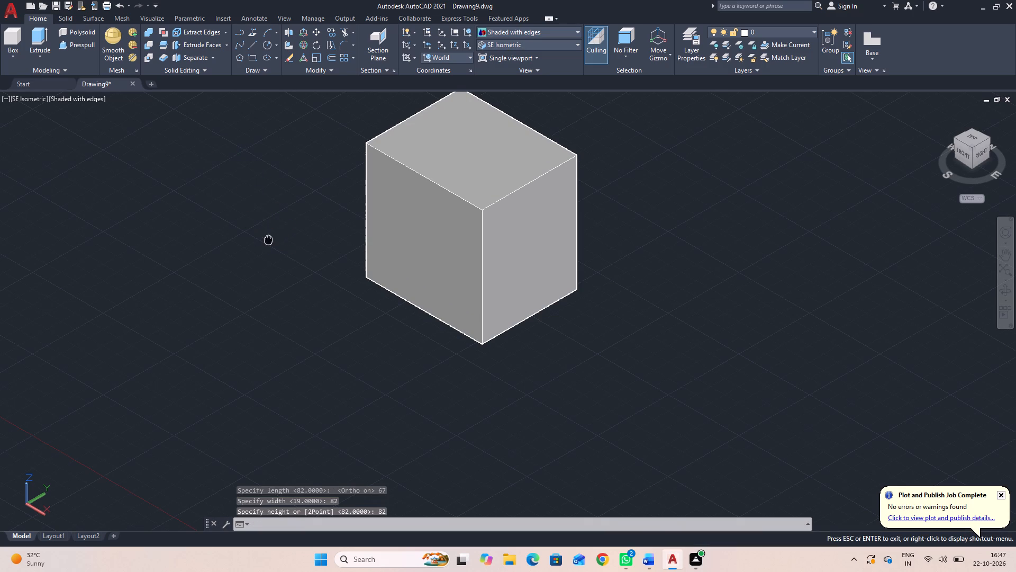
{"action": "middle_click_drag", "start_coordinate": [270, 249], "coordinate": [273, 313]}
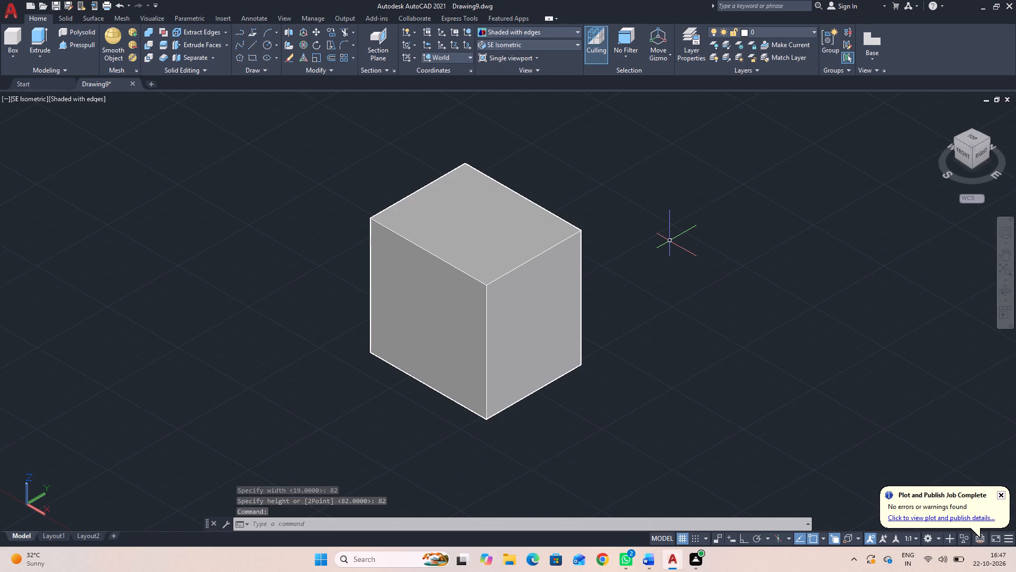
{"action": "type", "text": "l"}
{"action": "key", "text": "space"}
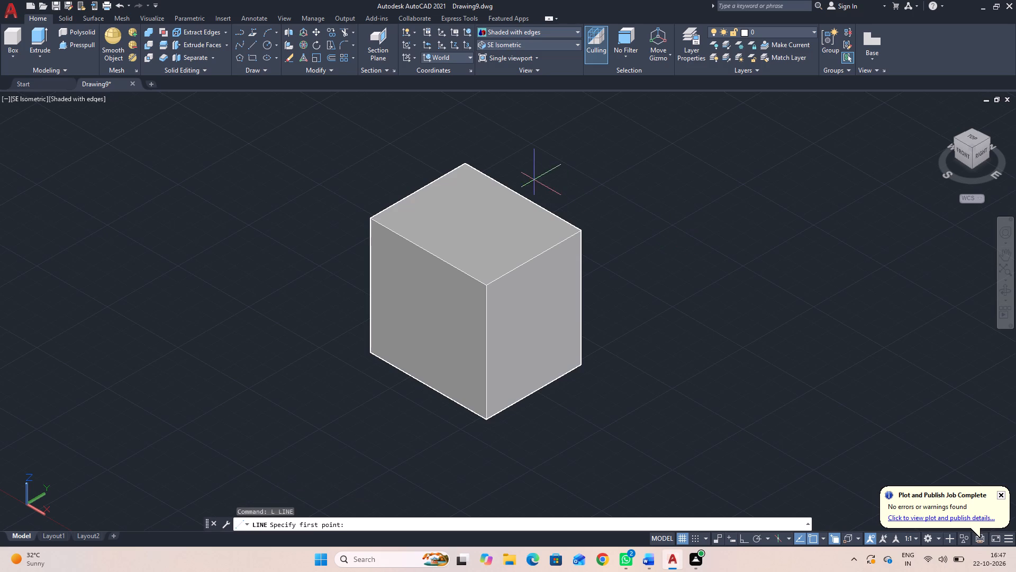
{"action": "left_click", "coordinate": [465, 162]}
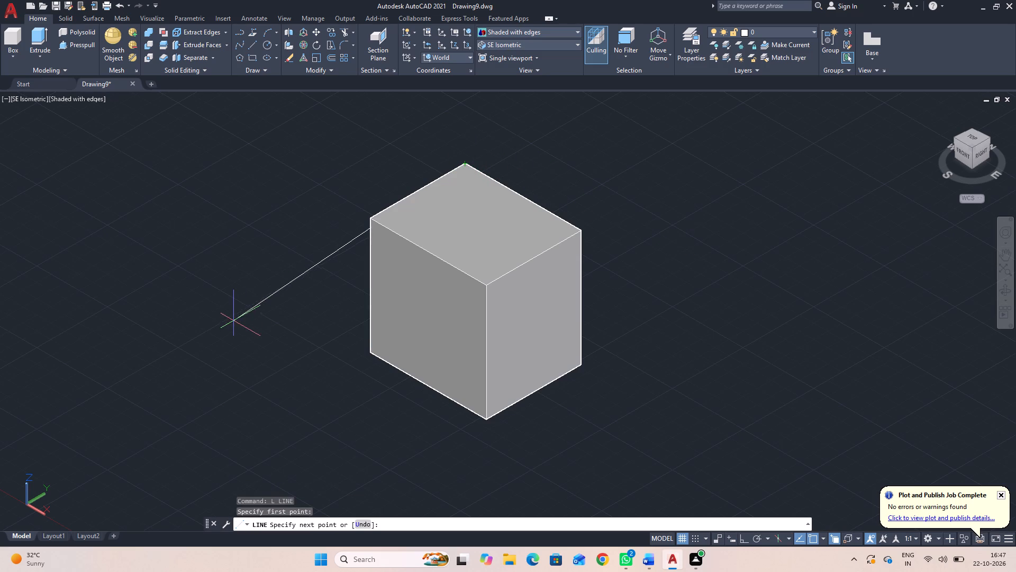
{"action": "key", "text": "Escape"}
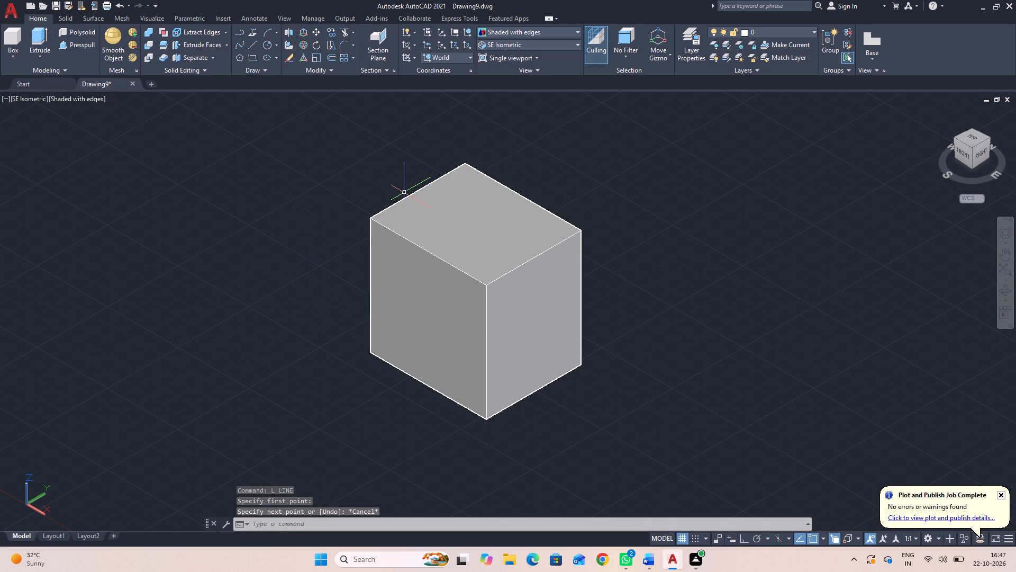
Draw a line across the box's top face parallel to the 82-long rear edge, offset 19 from the back corner, ending on the opposite edge.
{"action": "key", "text": "space"}
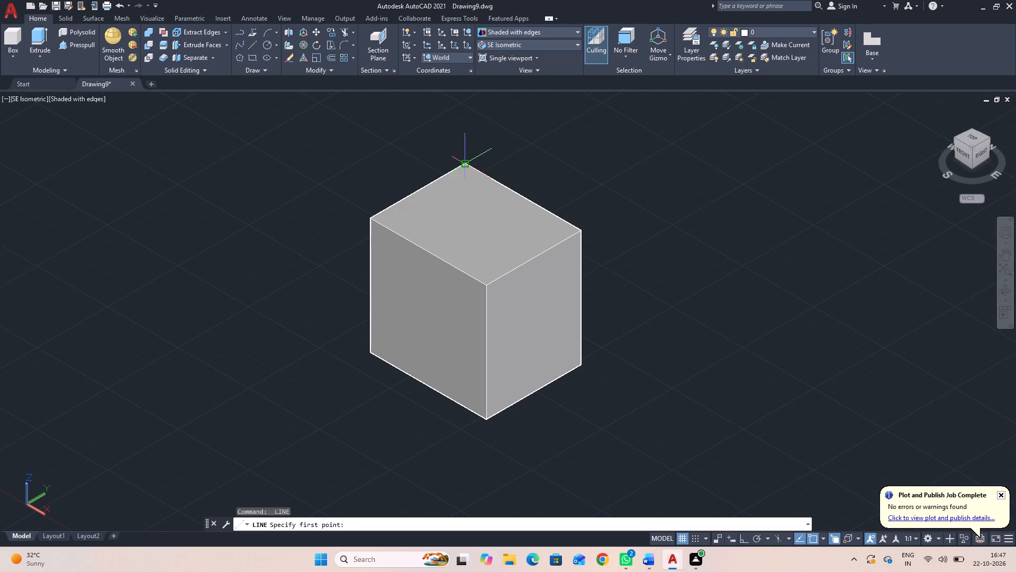
{"action": "key", "text": "F8"}
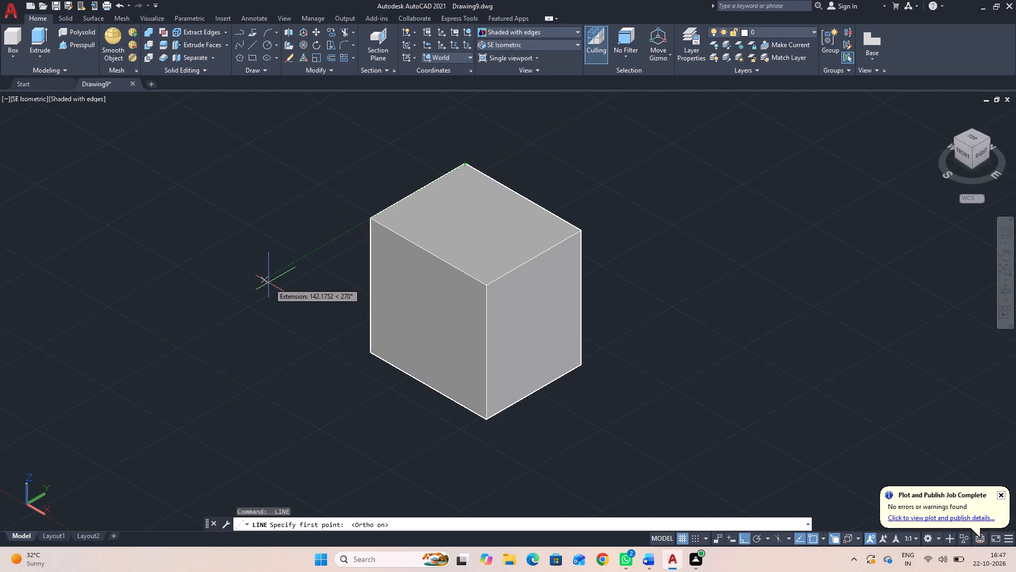
{"action": "type", "text": "19"}
{"action": "key", "text": "Return"}
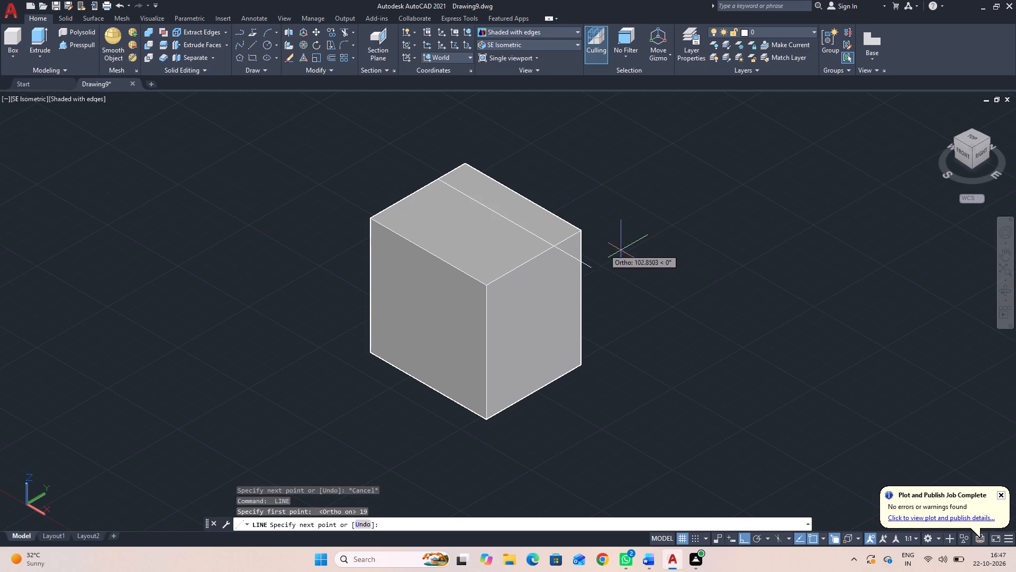
{"action": "left_click", "coordinate": [556, 244]}
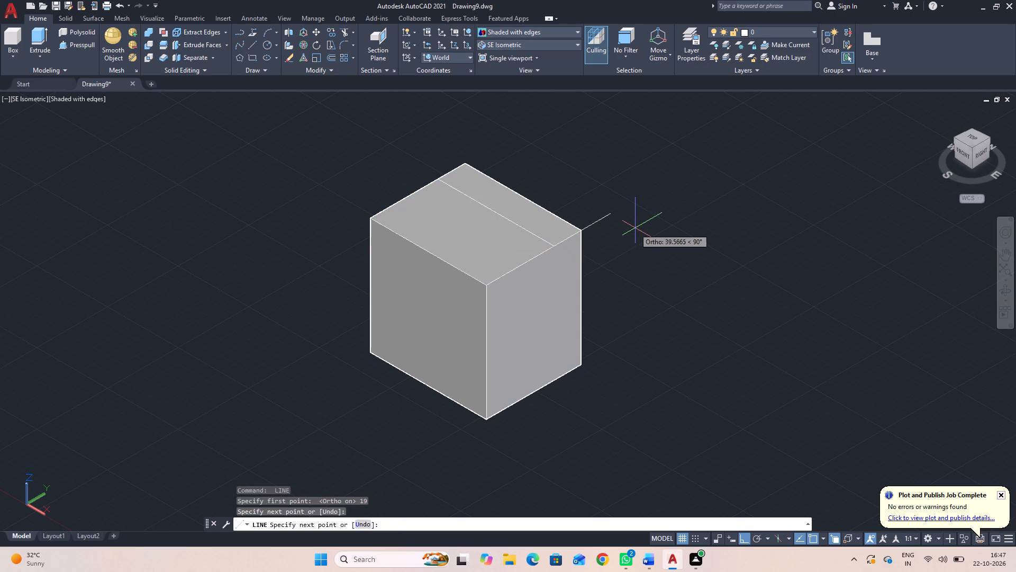
{"action": "key", "text": "Escape"}
Start another line on the box.
{"action": "key", "text": "space"}
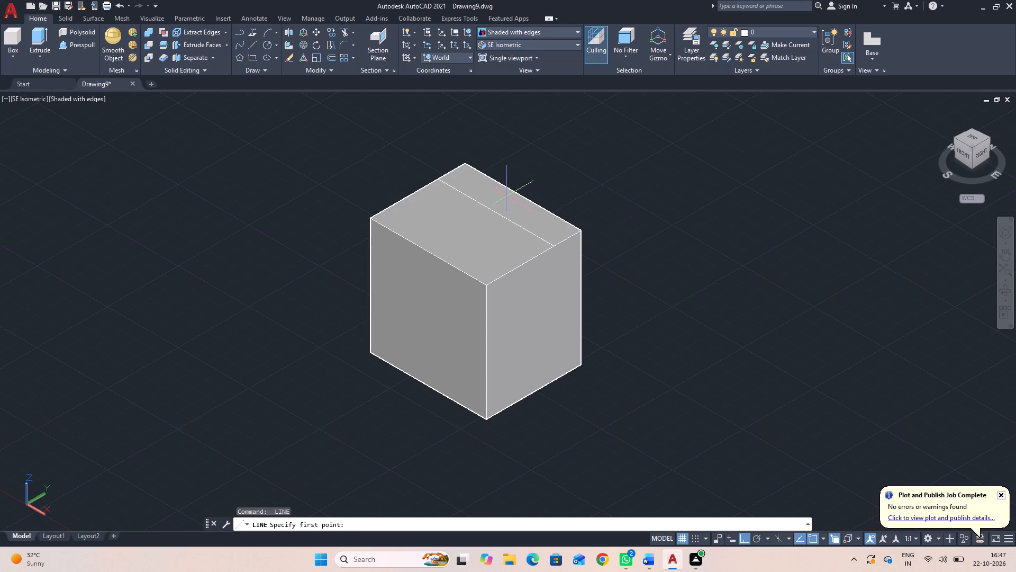
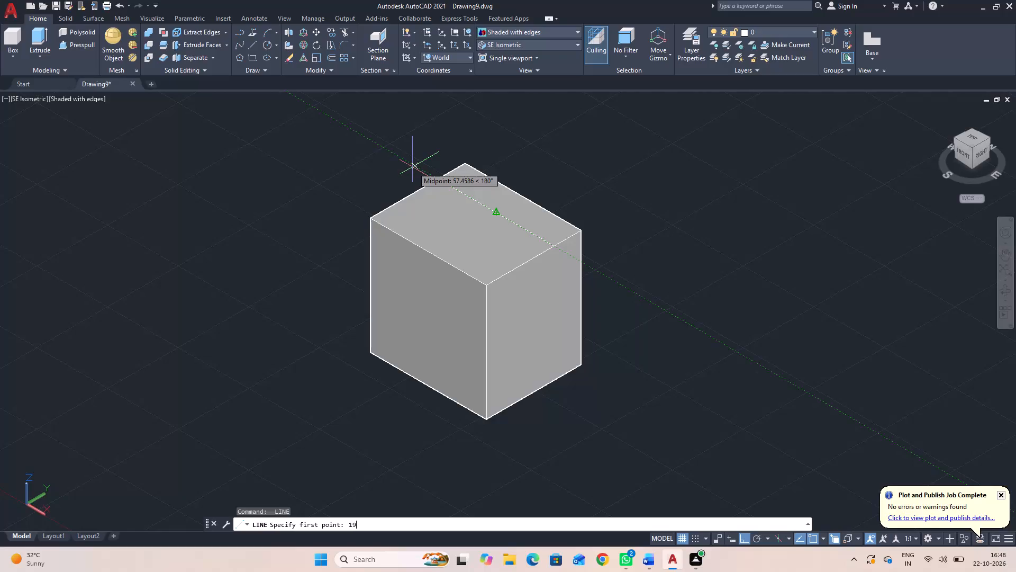
Outline a 38-wide slot on the top face, starting 19 from the layout line's midpoint and squaring its sides to the front edge.
{"action": "key", "text": "Return"}
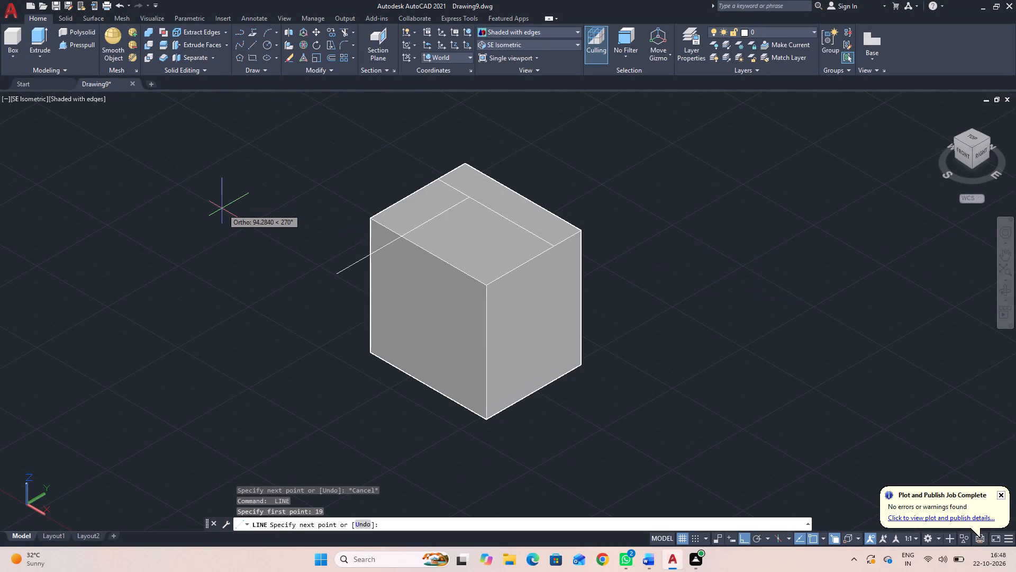
{"action": "left_click", "coordinate": [401, 237]}
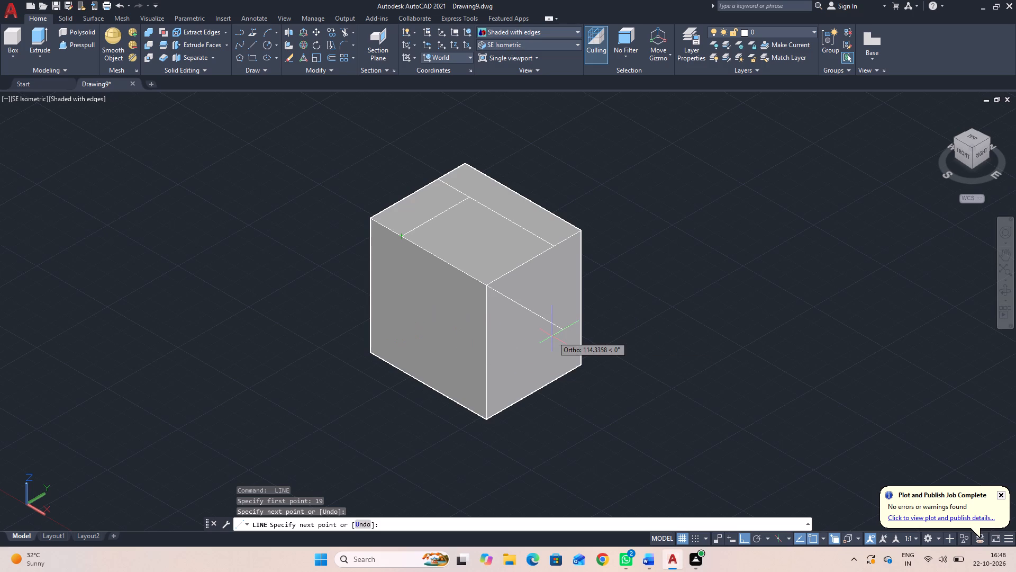
{"action": "type", "text": "38"}
{"action": "key", "text": "Return"}
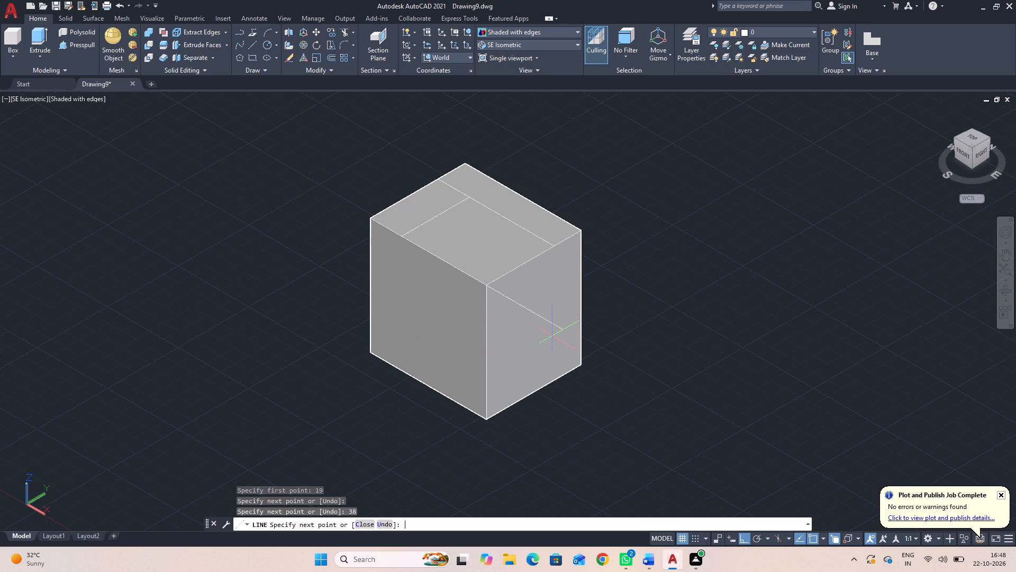
{"action": "left_click", "coordinate": [523, 228]}
{"action": "key", "text": "Escape"}
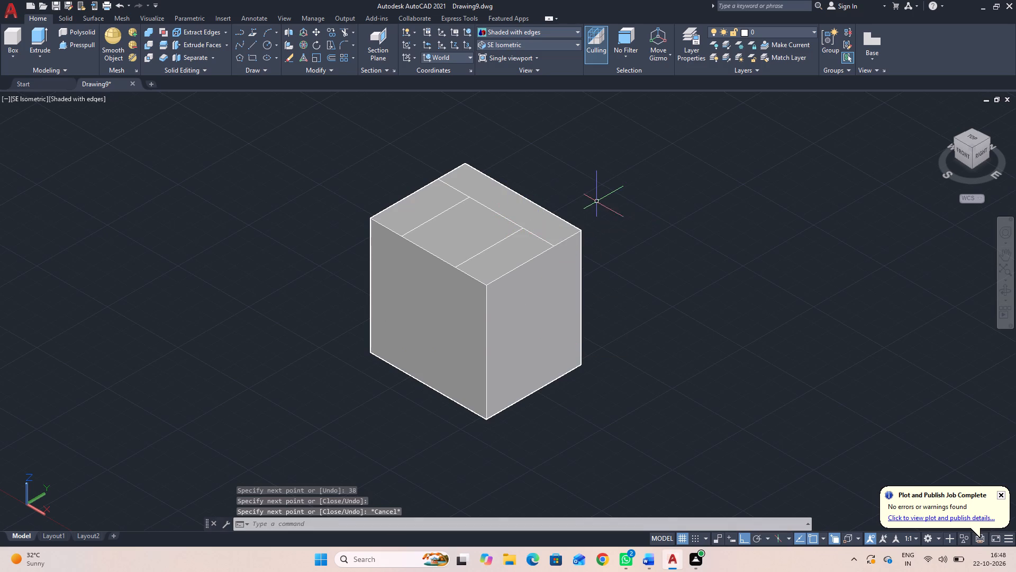
Presspull the 38-wide rectangular area down through the full height of the box to cut an open slot.
{"action": "left_click", "coordinate": [66, 44]}
{"action": "left_click", "coordinate": [460, 246]}
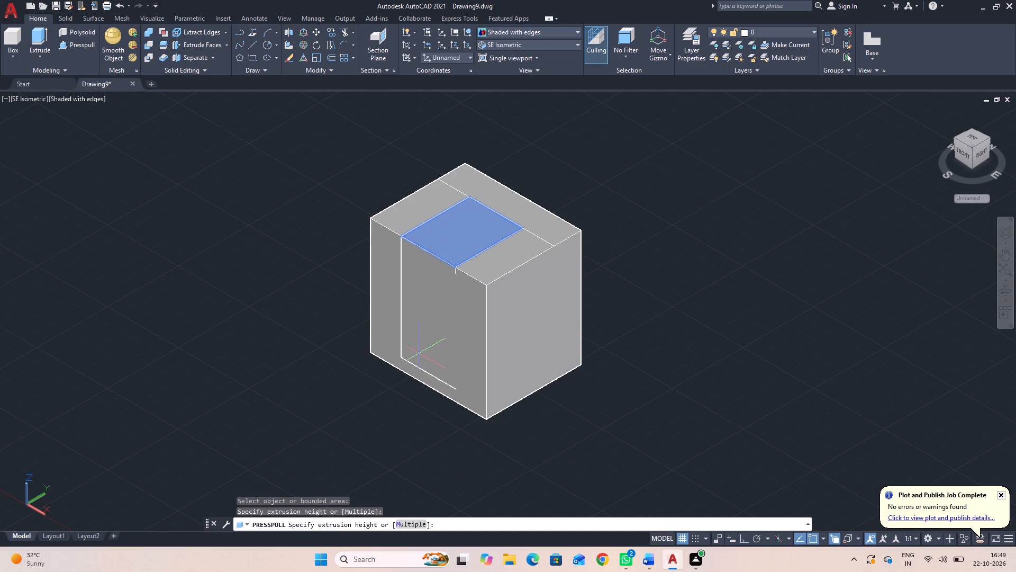
{"action": "left_click", "coordinate": [386, 451]}
{"action": "key", "text": "Escape"}
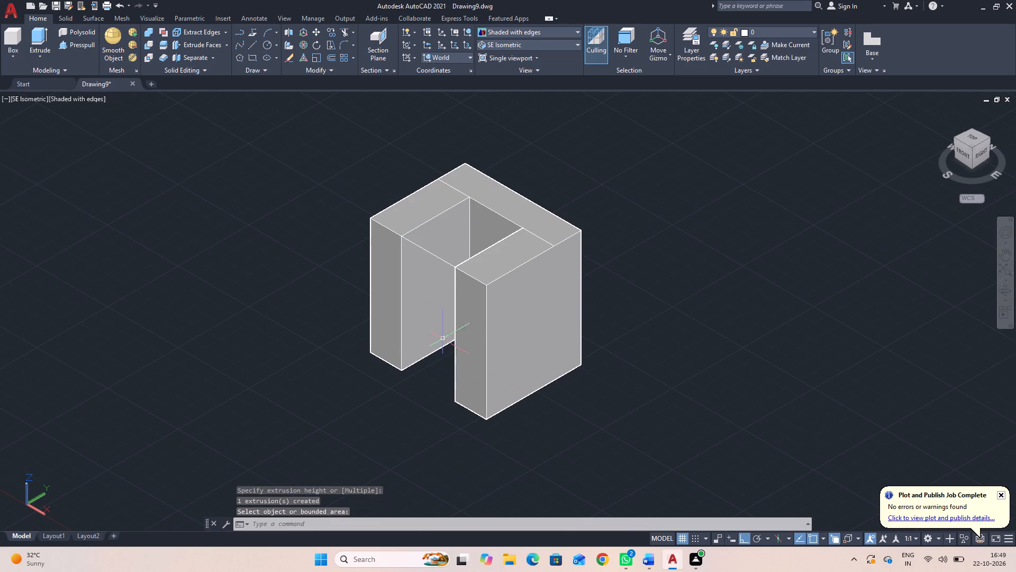
Delete the leftover layout lines across the slot opening and along the rear of the top face.
{"action": "left_click", "coordinate": [437, 258]}
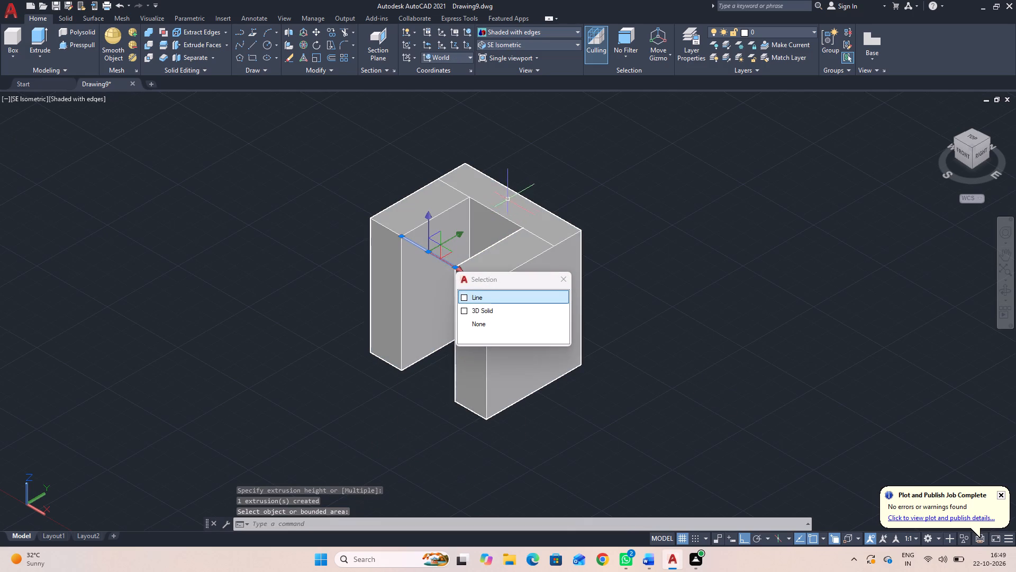
{"action": "left_click", "coordinate": [529, 231]}
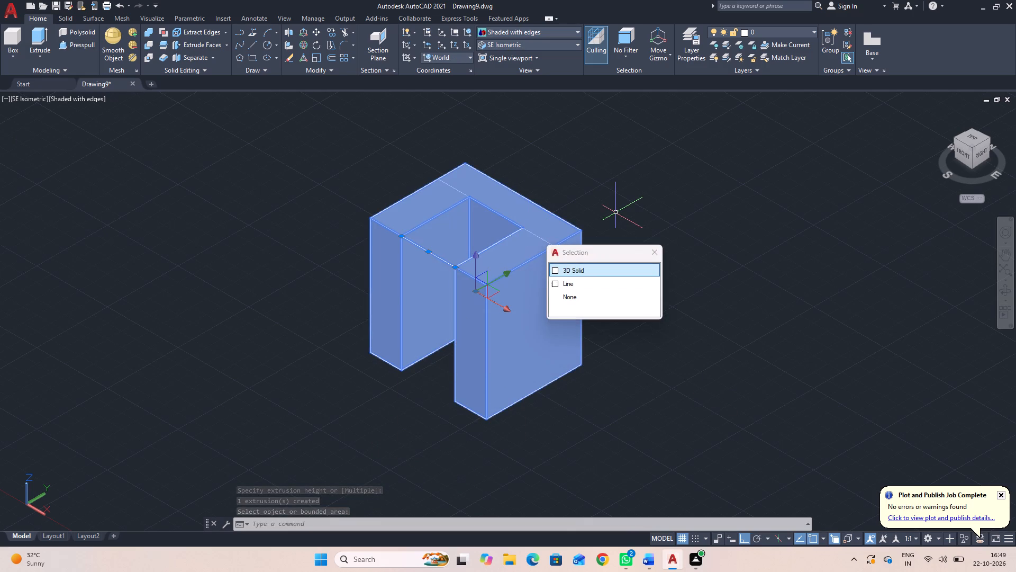
{"action": "left_click", "coordinate": [592, 279]}
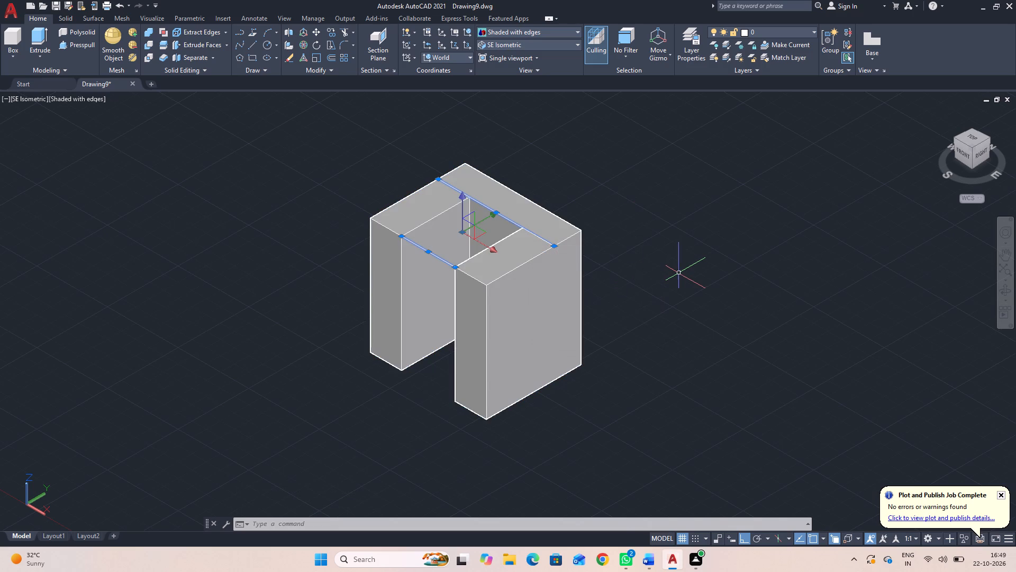
{"action": "key", "text": "Delete"}
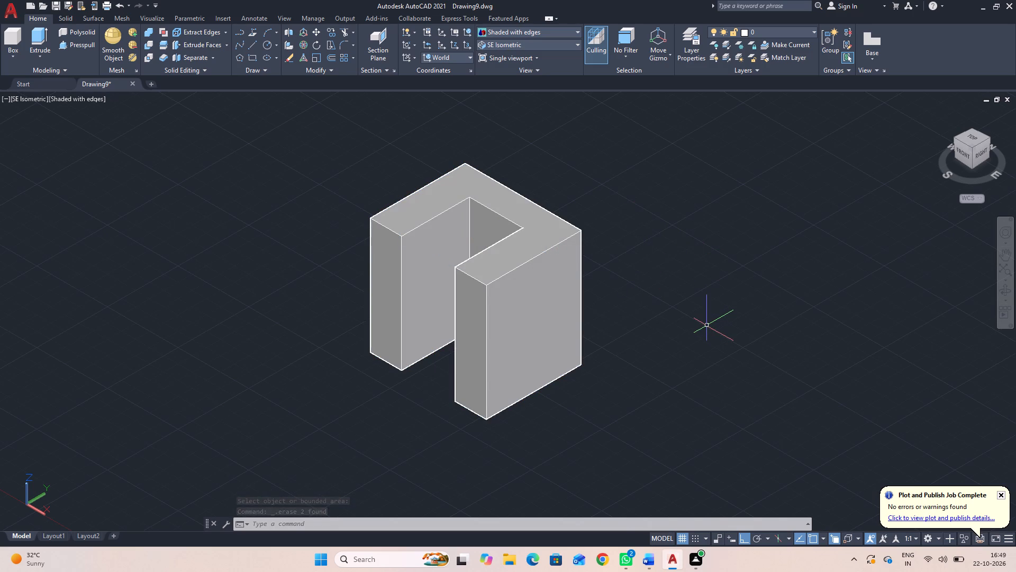
Draw a cylinder centred 3 from the midpoint of the outer front vertical edge, diameter 82, with its axis extending 19 across the leg.
{"action": "left_click", "coordinate": [12, 51]}
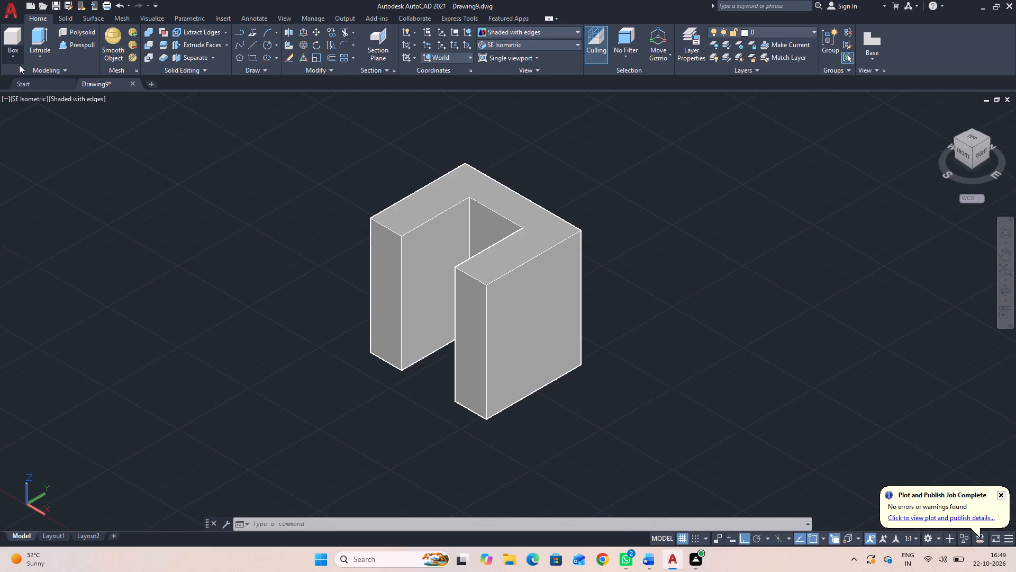
{"action": "left_click", "coordinate": [26, 97]}
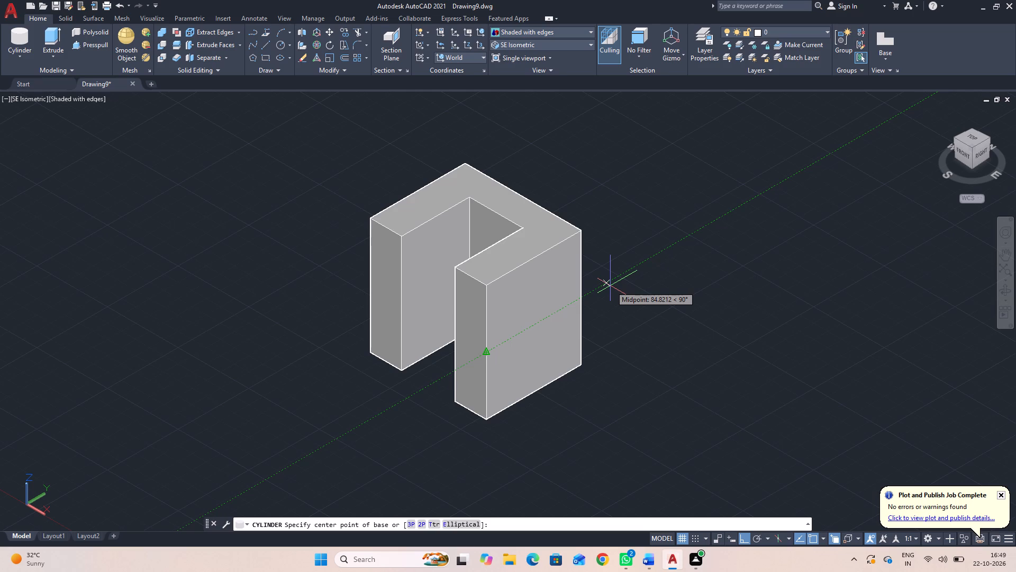
{"action": "key", "text": "3"}
{"action": "key", "text": "Return"}
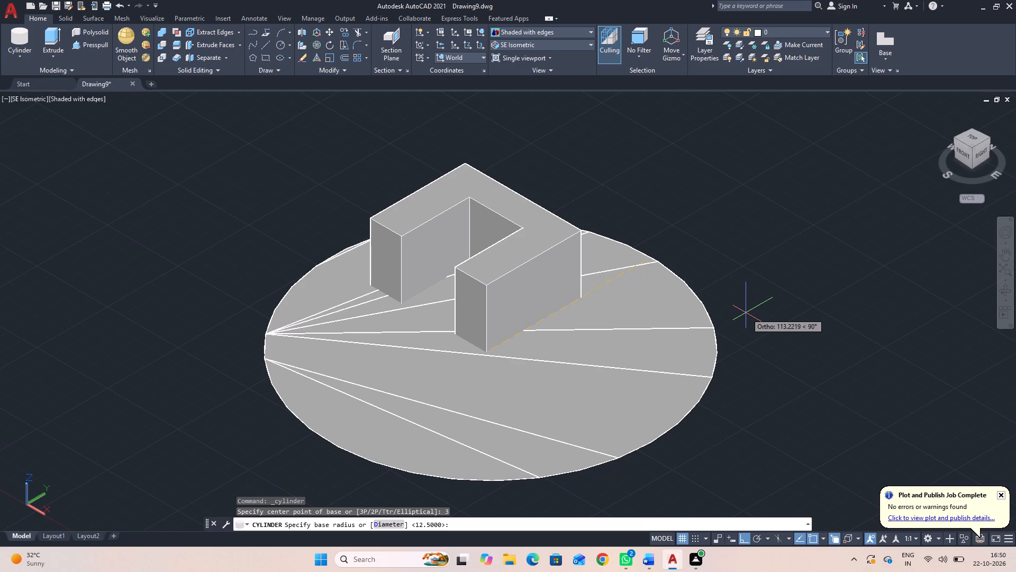
{"action": "type", "text": "d"}
{"action": "key", "text": "space"}
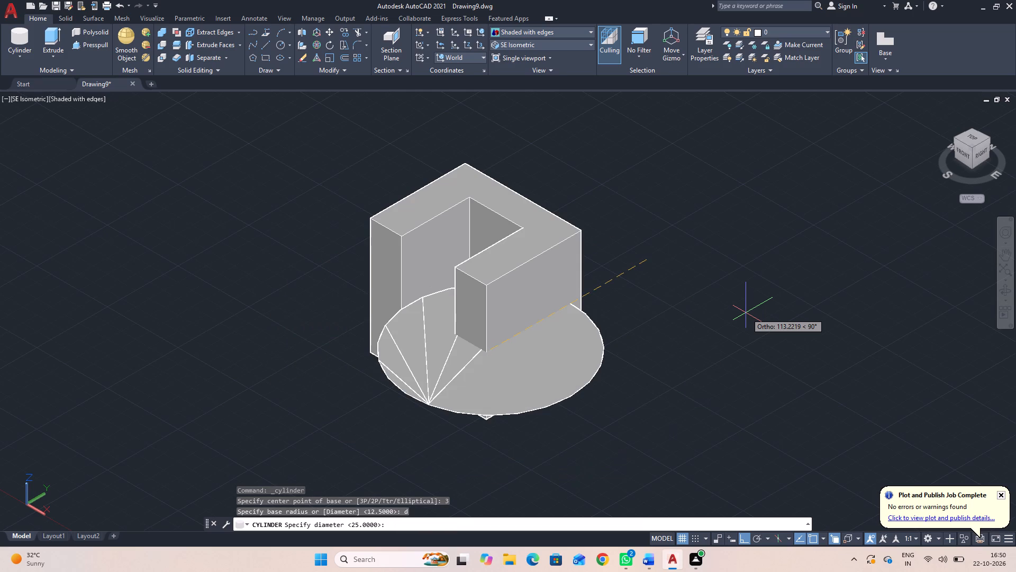
{"action": "type", "text": "82"}
{"action": "key", "text": "Return"}
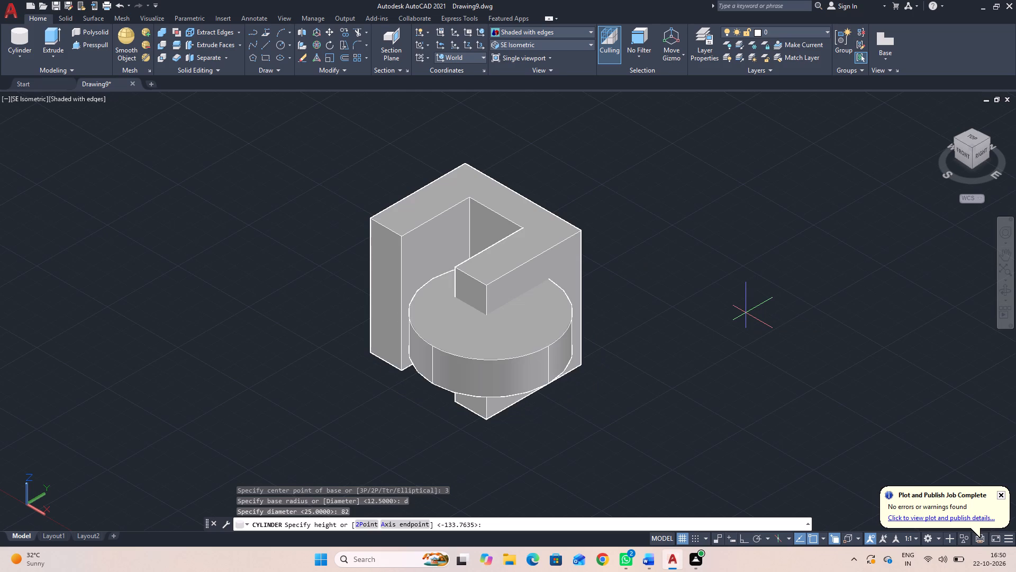
{"action": "left_click", "coordinate": [417, 522]}
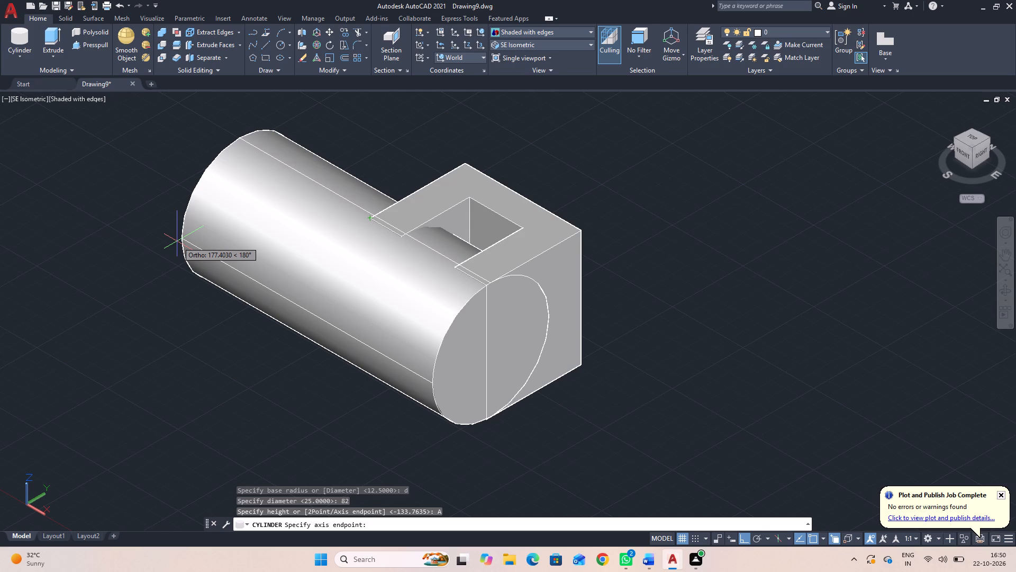
{"action": "type", "text": "19"}
{"action": "key", "text": "Return"}
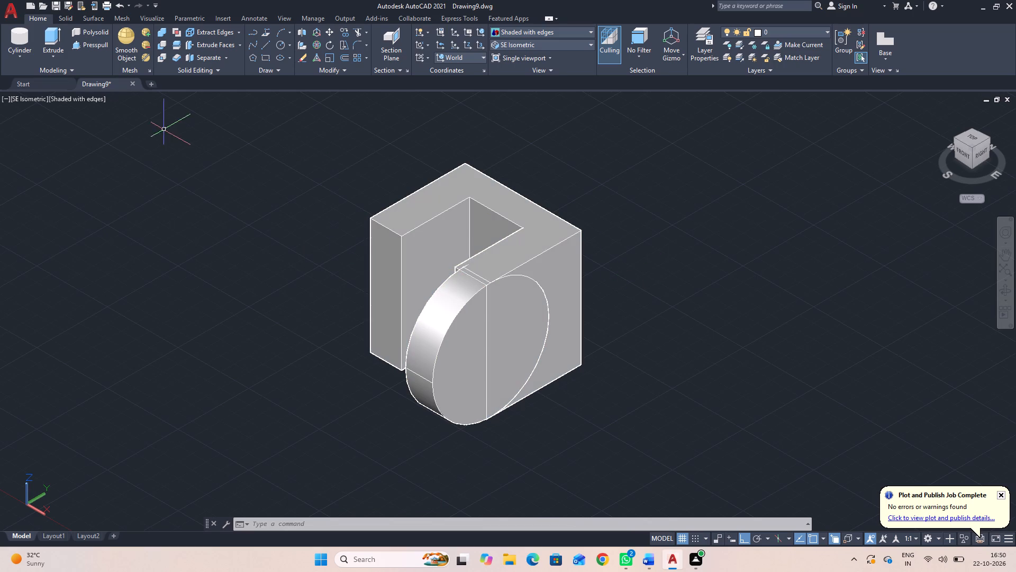
Presspull the disc's inner flat face so it is flush with the leg's slot-side face.
{"action": "left_click", "coordinate": [89, 42]}
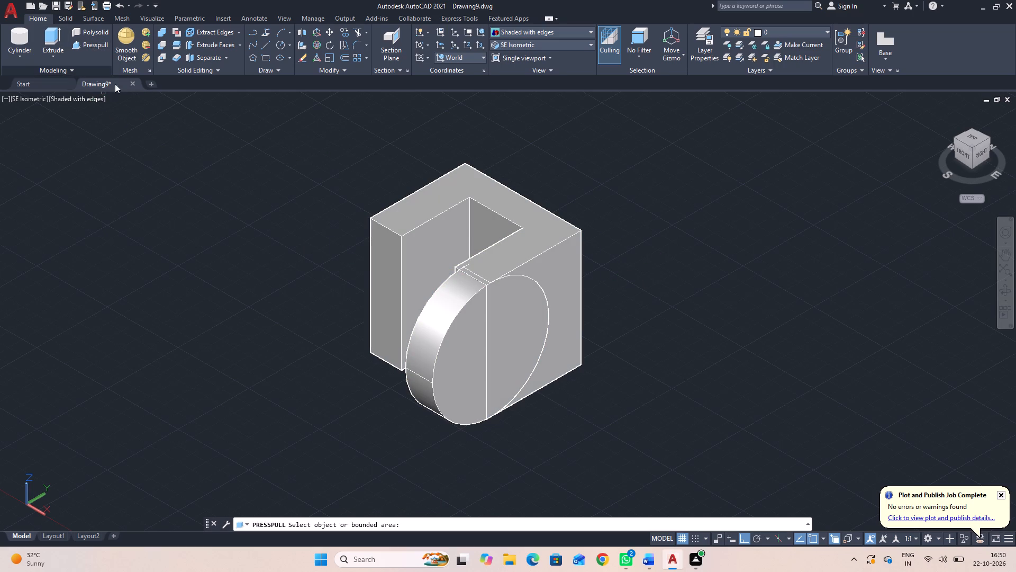
{"action": "left_click", "coordinate": [1004, 290]}
{"action": "left_click_drag", "start_coordinate": [766, 377], "coordinate": [915, 338]}
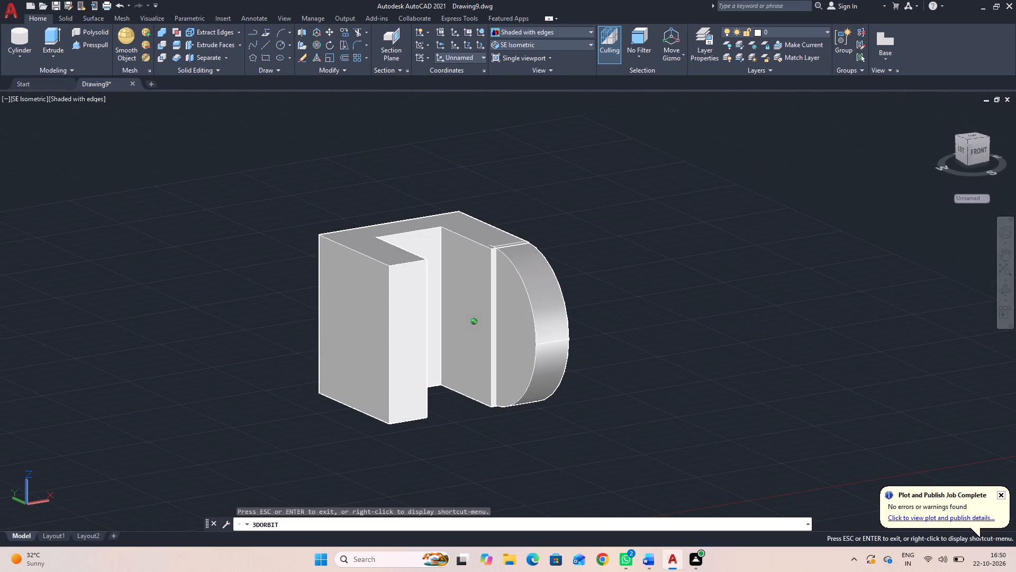
{"action": "key", "text": "Escape"}
{"action": "left_click", "coordinate": [509, 336]}
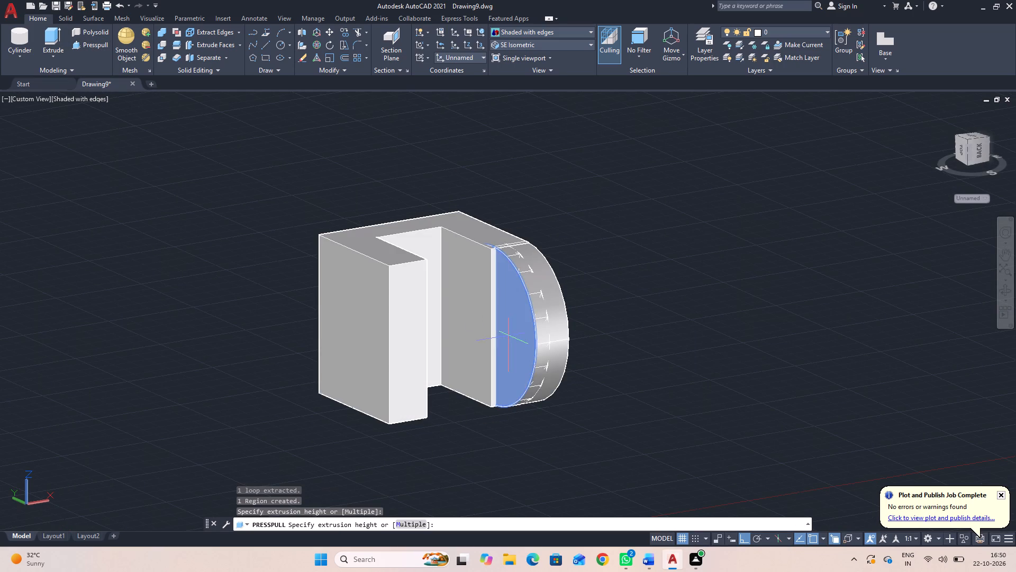
{"action": "left_click", "coordinate": [495, 251]}
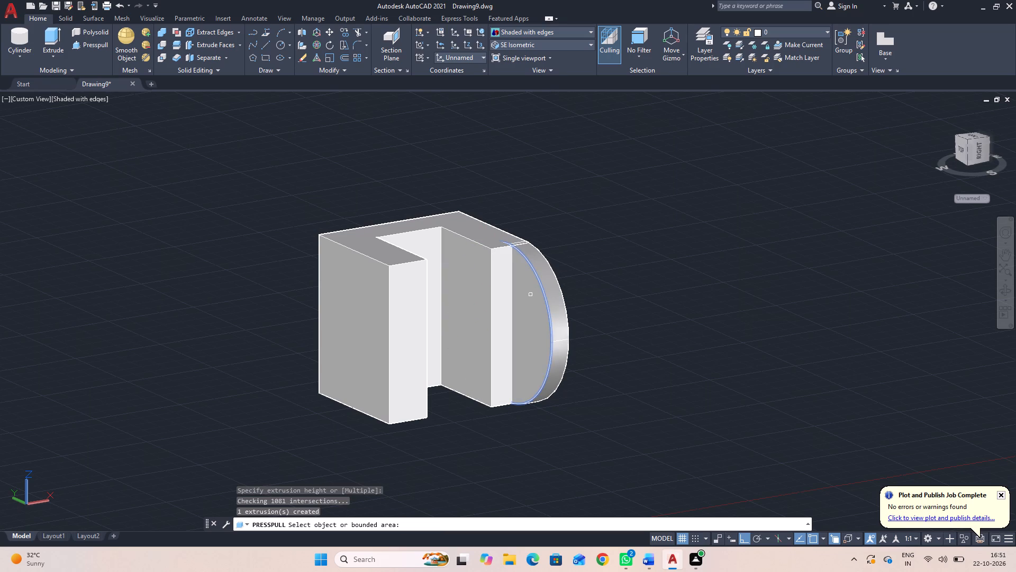
{"action": "left_click", "coordinate": [531, 295]}
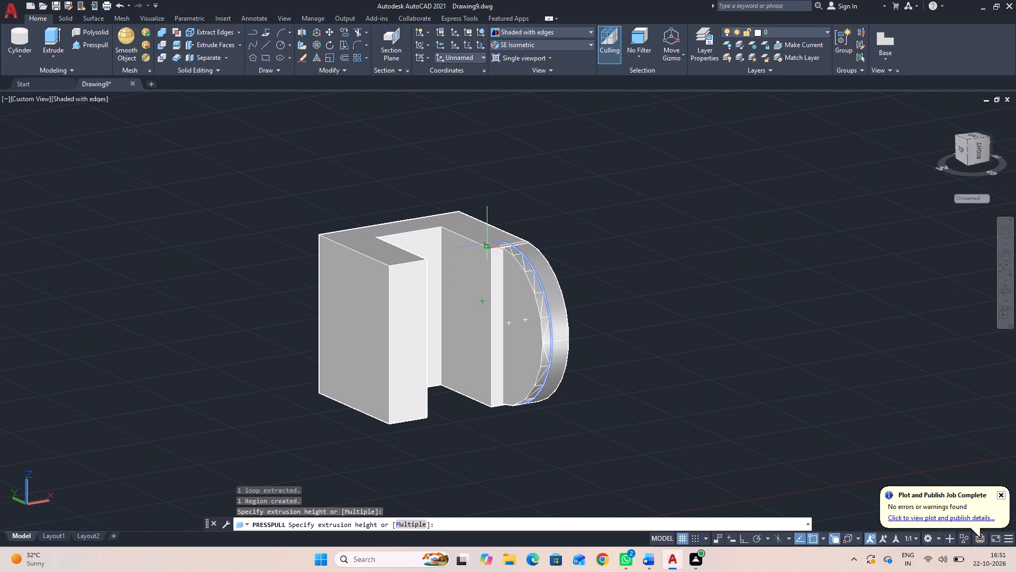
{"action": "left_click", "coordinate": [491, 252]}
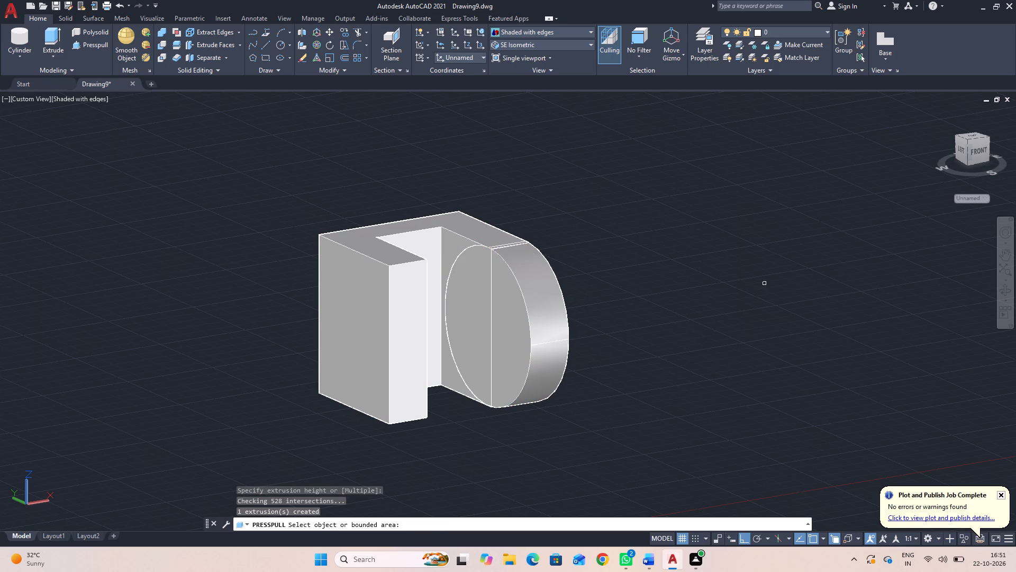
Copy the disc from the slot-side top corner of its leg to the outer top front corner of the opposite leg.
{"action": "left_click", "coordinate": [1005, 294]}
{"action": "left_click_drag", "start_coordinate": [894, 306], "coordinate": [760, 370]}
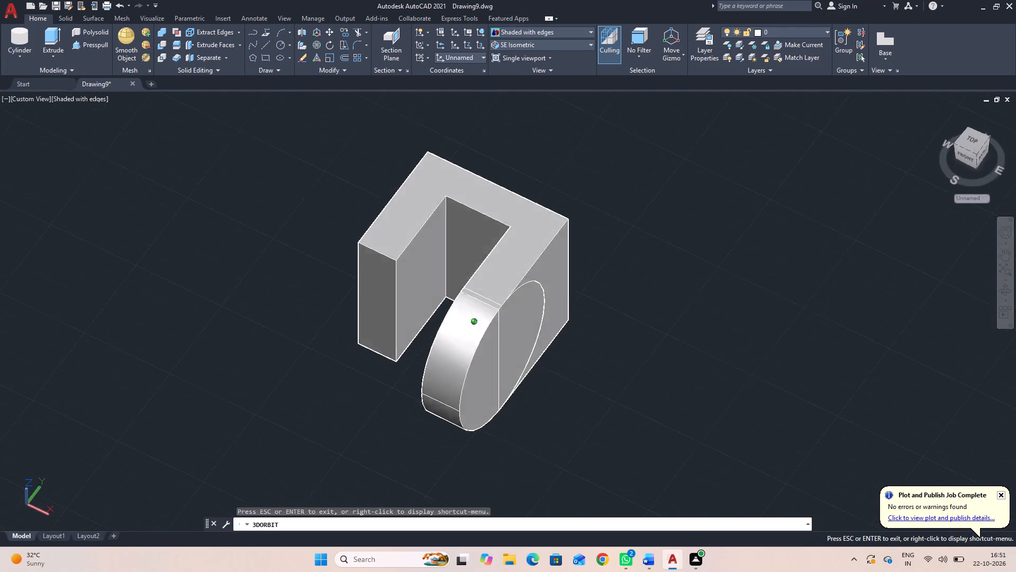
{"action": "left_click_drag", "start_coordinate": [760, 370], "coordinate": [752, 364]}
{"action": "left_click_drag", "start_coordinate": [752, 364], "coordinate": [841, 345]}
{"action": "key", "text": "Escape"}
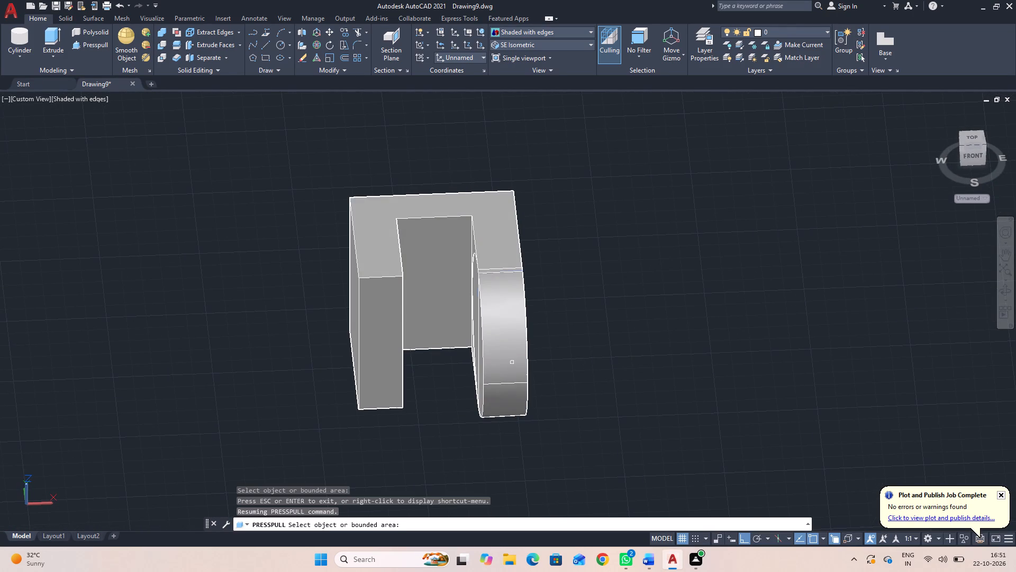
{"action": "key", "text": "Escape"}
{"action": "left_click", "coordinate": [491, 351]}
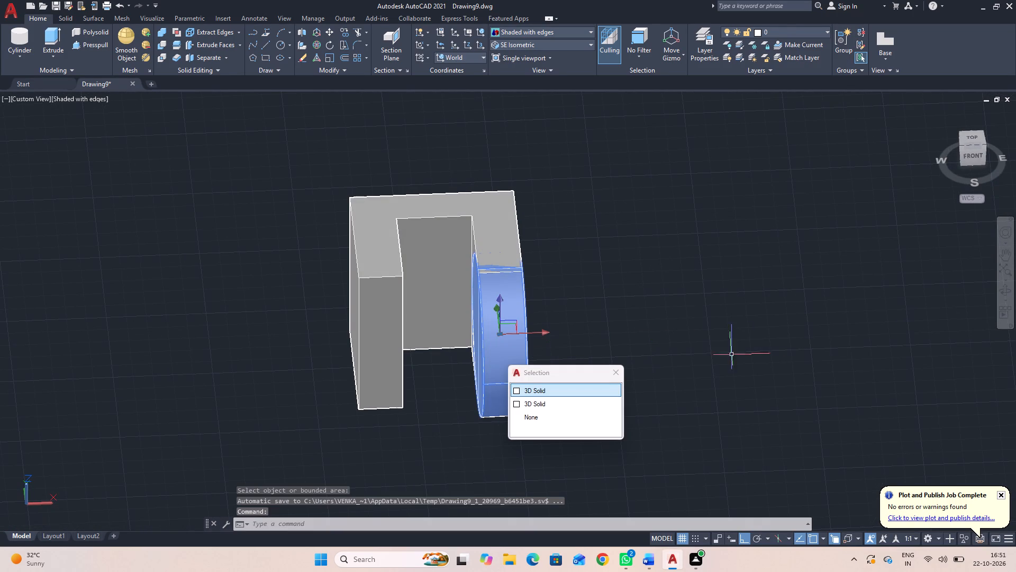
{"action": "key", "text": "c"}
{"action": "type", "text": "o"}
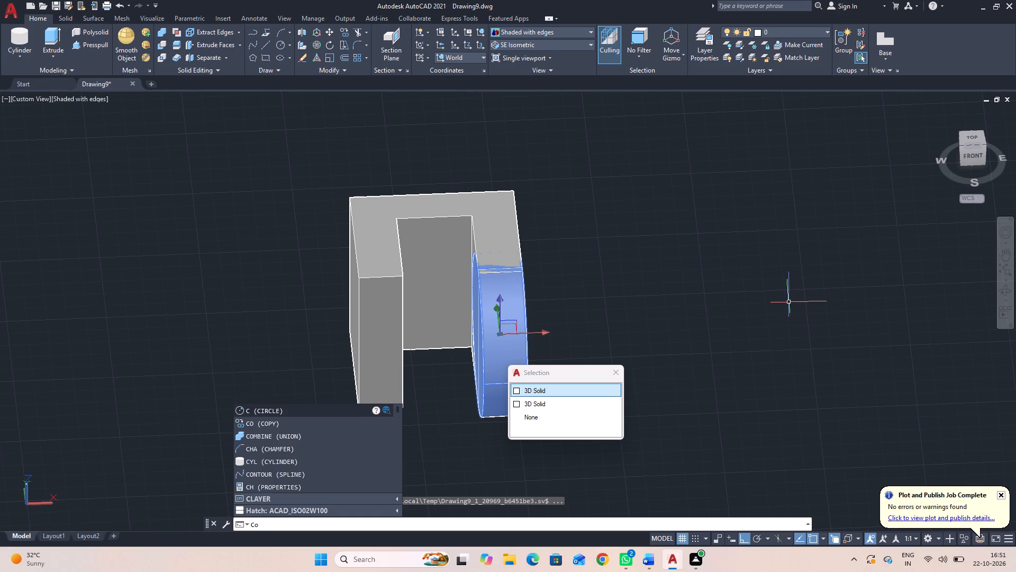
{"action": "key", "text": "space"}
{"action": "key", "text": "space"}
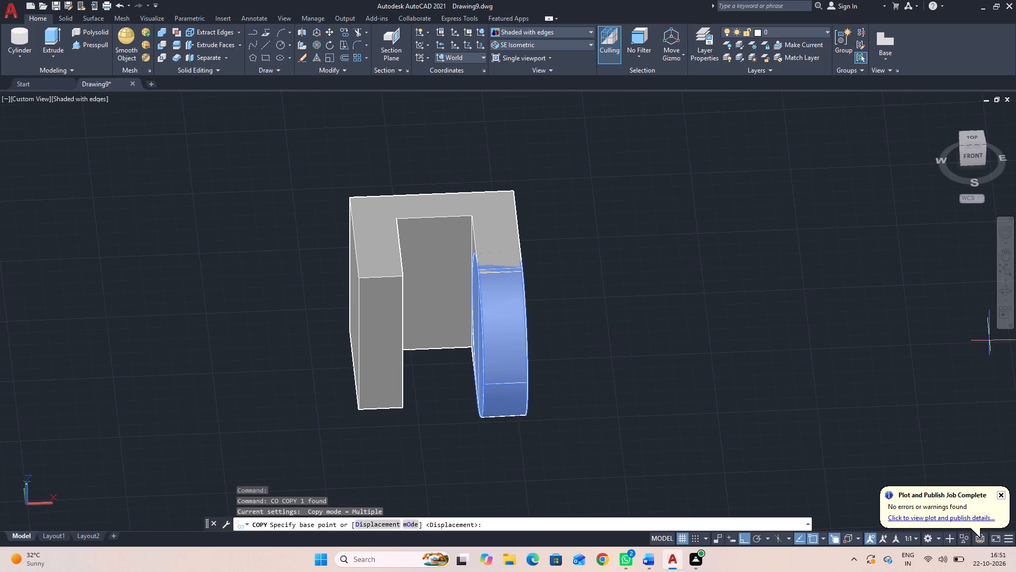
{"action": "left_click", "coordinate": [478, 269]}
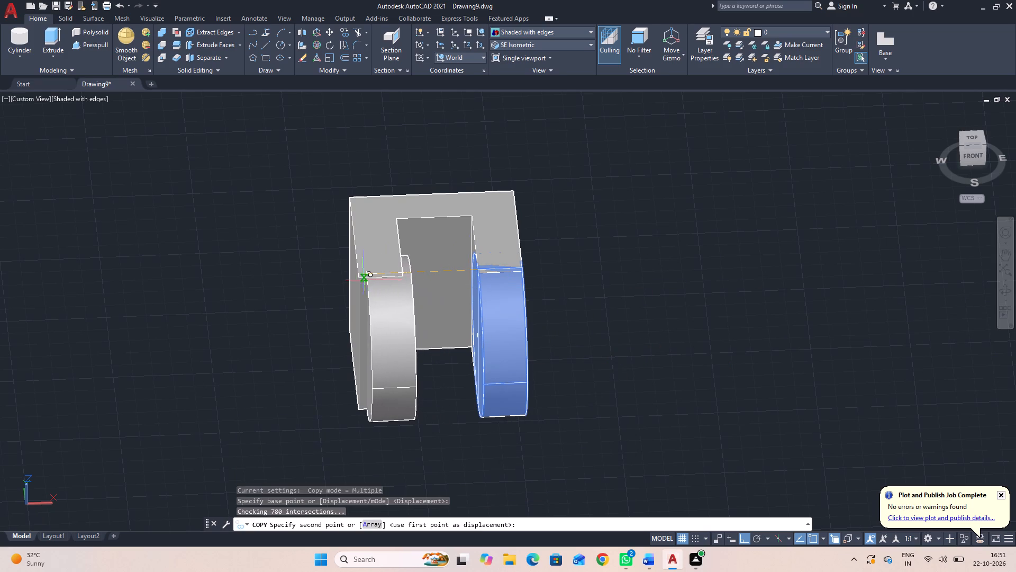
{"action": "left_click", "coordinate": [359, 282]}
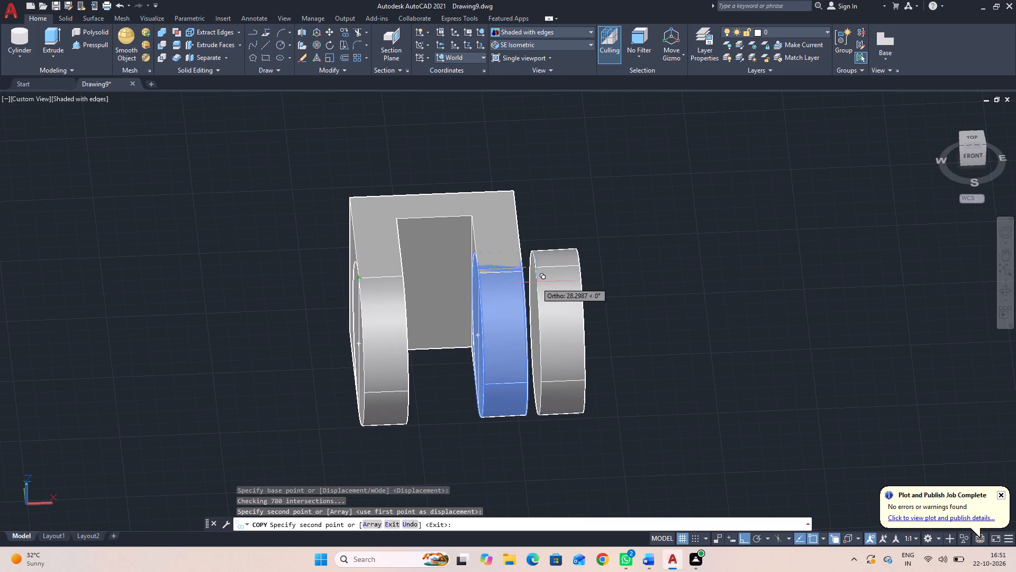
{"action": "key", "text": "Escape"}
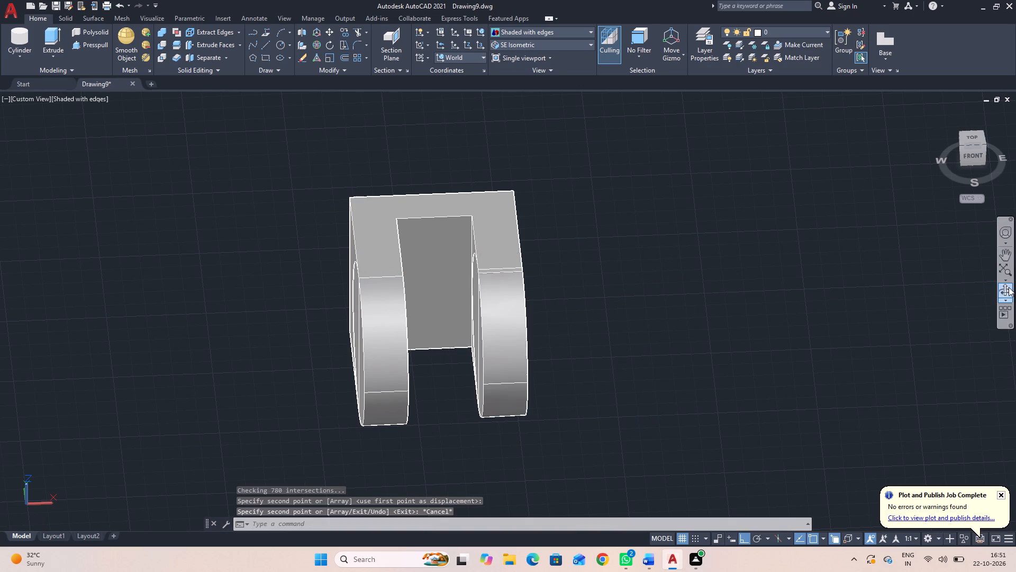
Inspect the fork from the side, top and front to check how the copied disc lines up with the original disc.
{"action": "left_click", "coordinate": [1009, 287]}
{"action": "left_click_drag", "start_coordinate": [897, 315], "coordinate": [715, 303]}
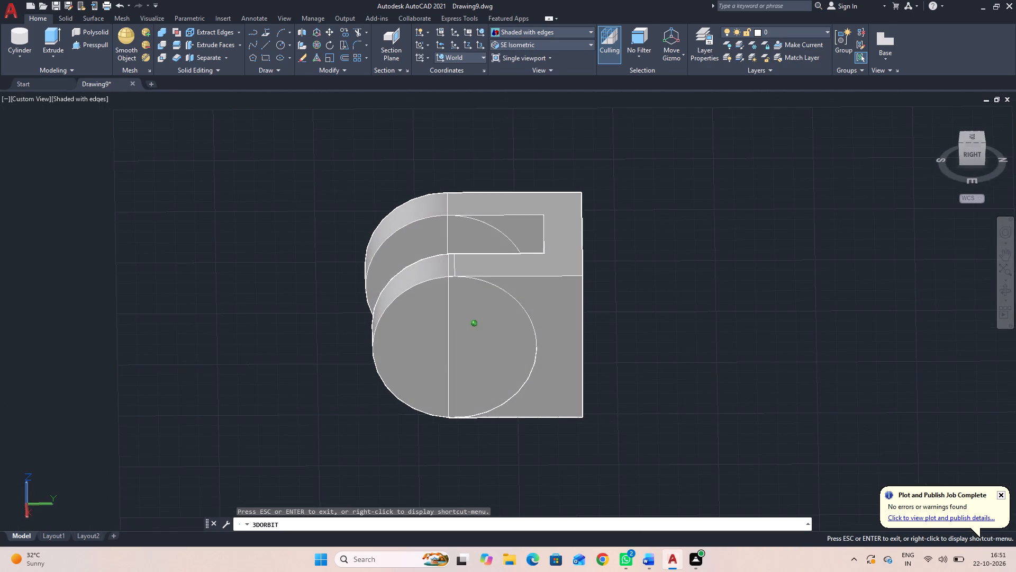
{"action": "left_click_drag", "start_coordinate": [715, 303], "coordinate": [942, 409]}
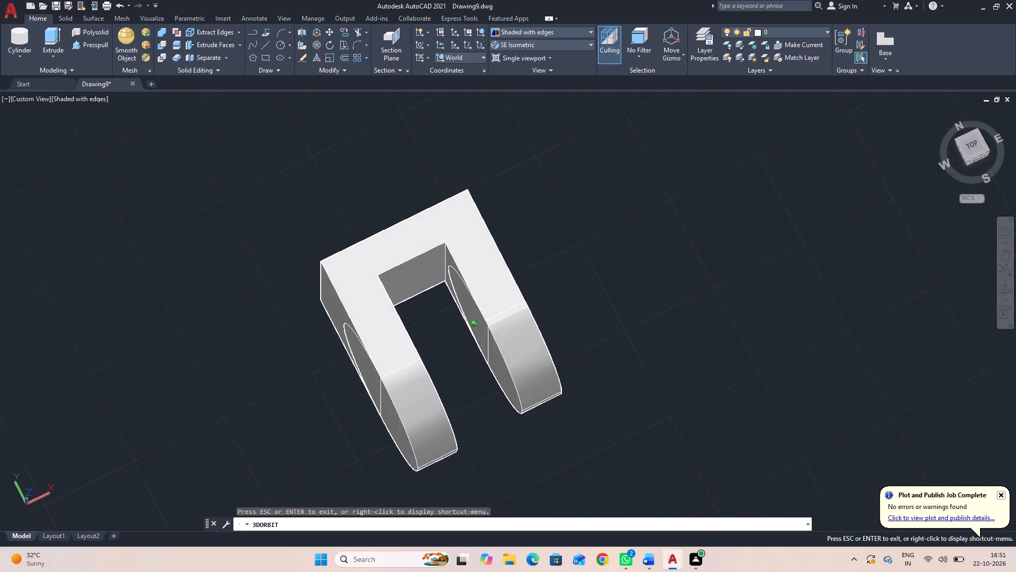
{"action": "left_click_drag", "start_coordinate": [942, 409], "coordinate": [722, 278]}
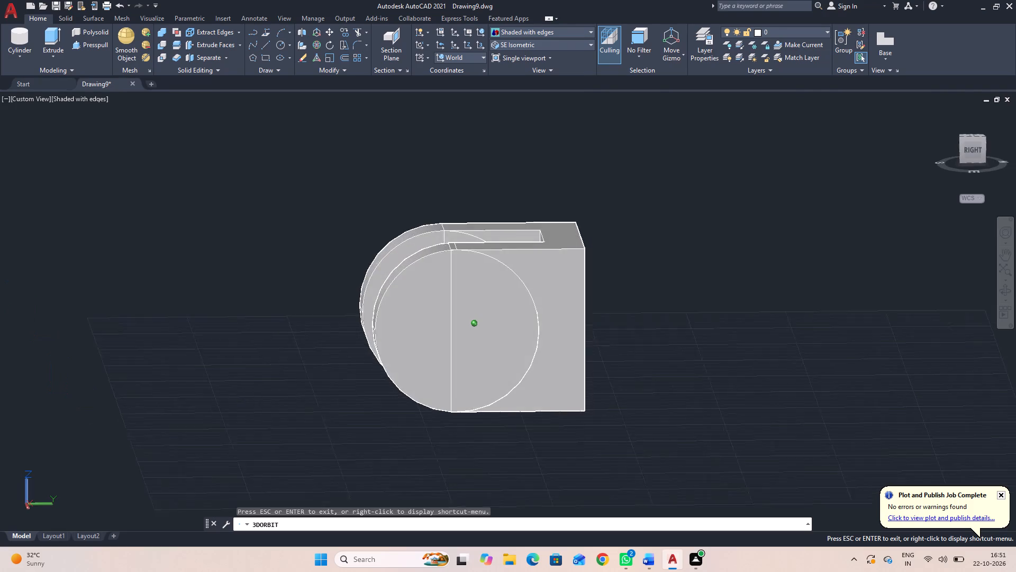
{"action": "left_click_drag", "start_coordinate": [722, 278], "coordinate": [741, 299]}
{"action": "left_click_drag", "start_coordinate": [693, 360], "coordinate": [768, 367]}
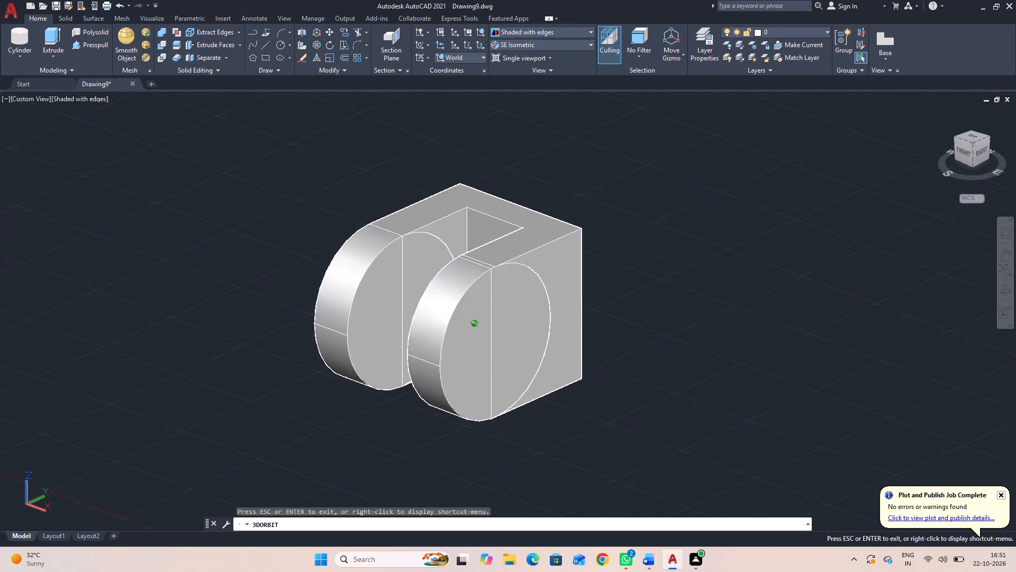
{"action": "left_click_drag", "start_coordinate": [768, 367], "coordinate": [768, 367]}
{"action": "left_click_drag", "start_coordinate": [715, 378], "coordinate": [749, 428]}
{"action": "left_click_drag", "start_coordinate": [670, 394], "coordinate": [772, 388]}
{"action": "left_click_drag", "start_coordinate": [760, 400], "coordinate": [743, 380]}
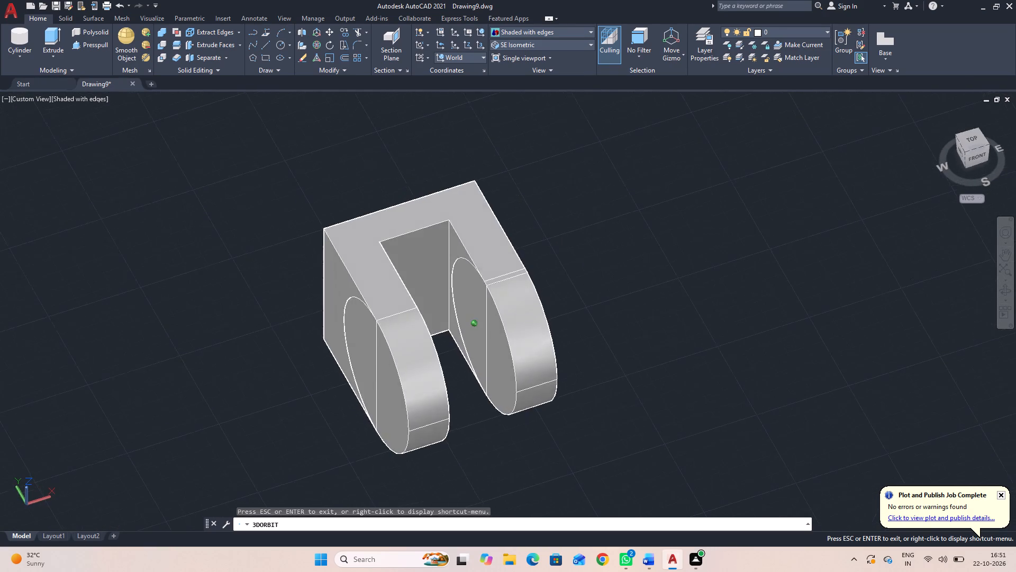
{"action": "left_click_drag", "start_coordinate": [743, 380], "coordinate": [532, 312]}
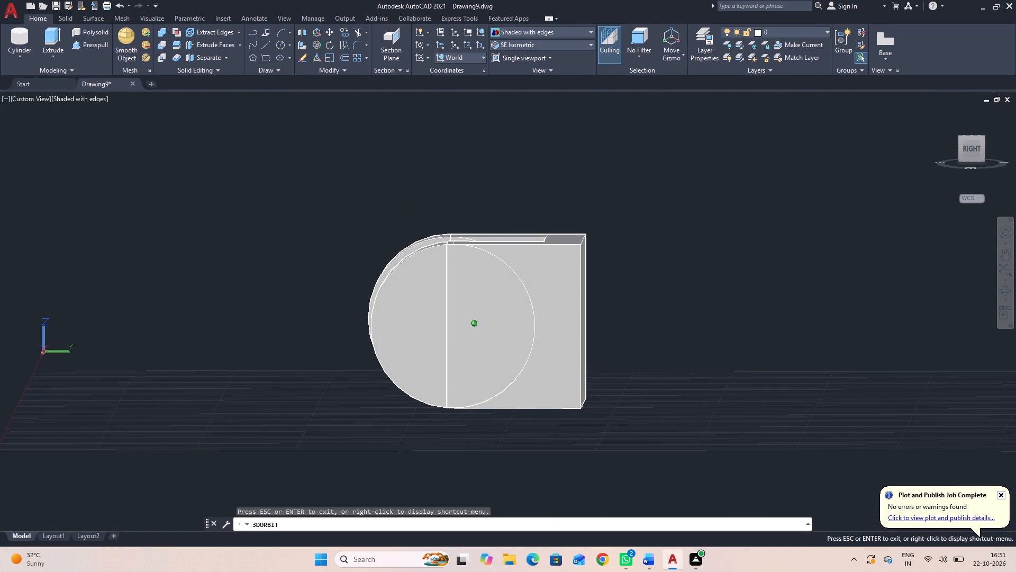
{"action": "left_click_drag", "start_coordinate": [532, 312], "coordinate": [651, 355]}
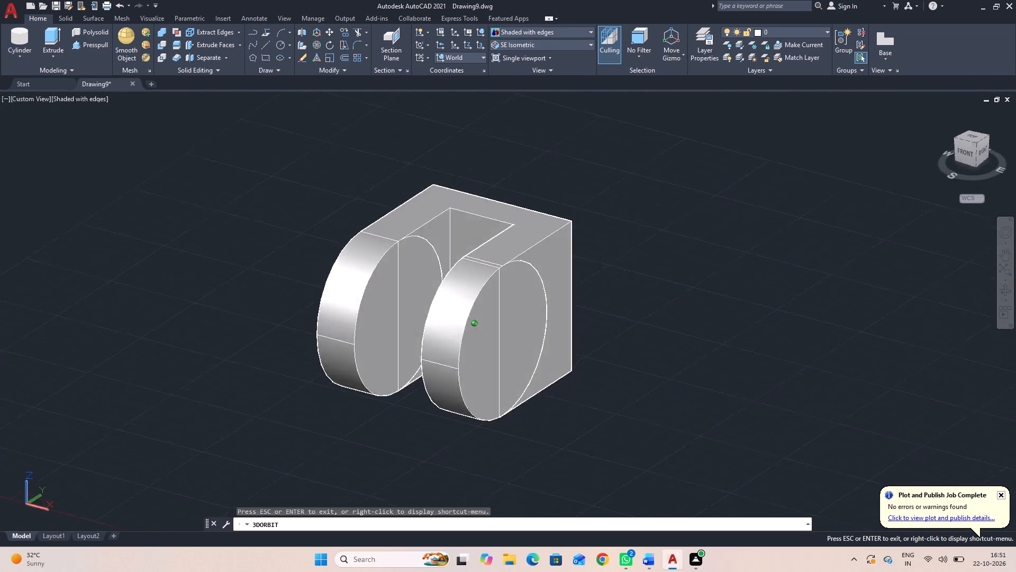
{"action": "left_click_drag", "start_coordinate": [651, 355], "coordinate": [656, 355]}
{"action": "left_click_drag", "start_coordinate": [665, 360], "coordinate": [673, 363]}
{"action": "left_click_drag", "start_coordinate": [623, 382], "coordinate": [654, 385]}
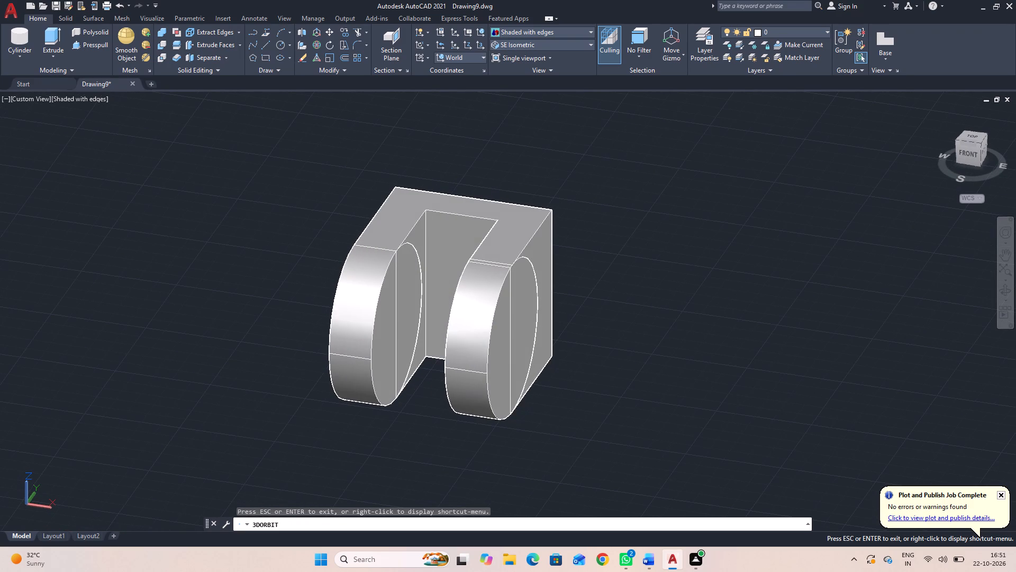
{"action": "key", "text": "Escape"}
Move the copied disc 3 along the leg towards the rear of the block, using its face centre as base point.
{"action": "left_click", "coordinate": [351, 327]}
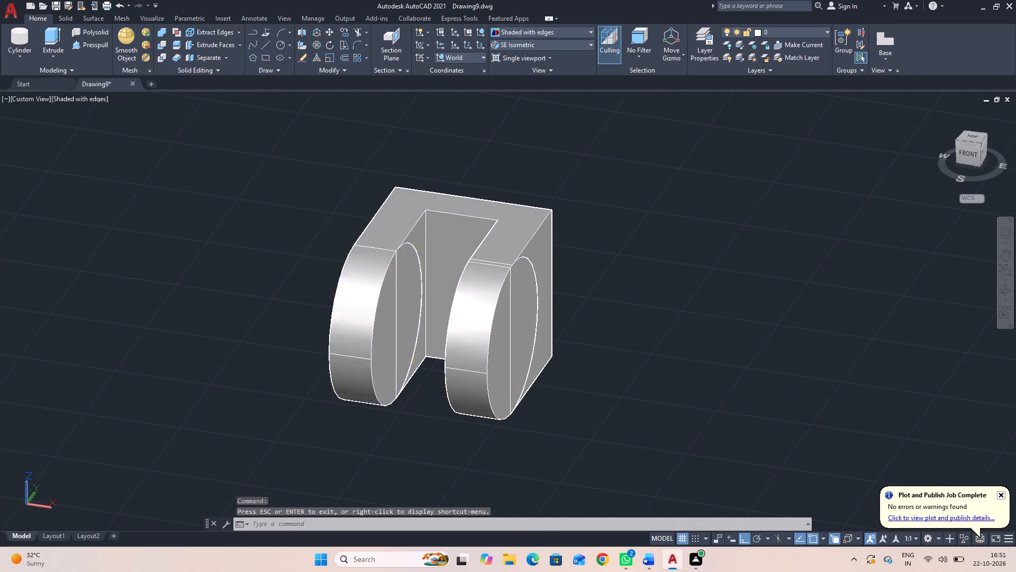
{"action": "type", "text": "m"}
{"action": "key", "text": "space"}
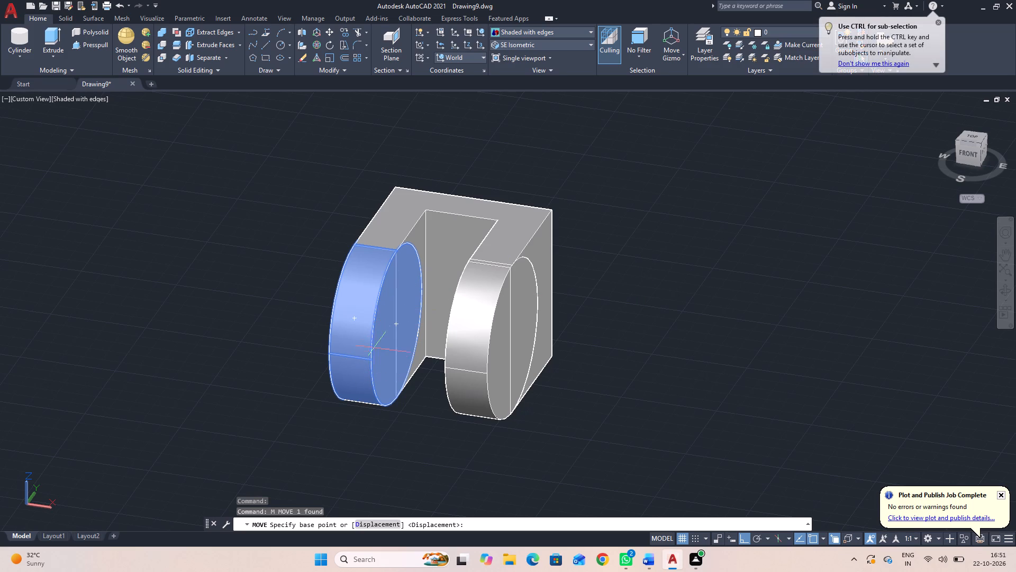
{"action": "left_click", "coordinate": [394, 325]}
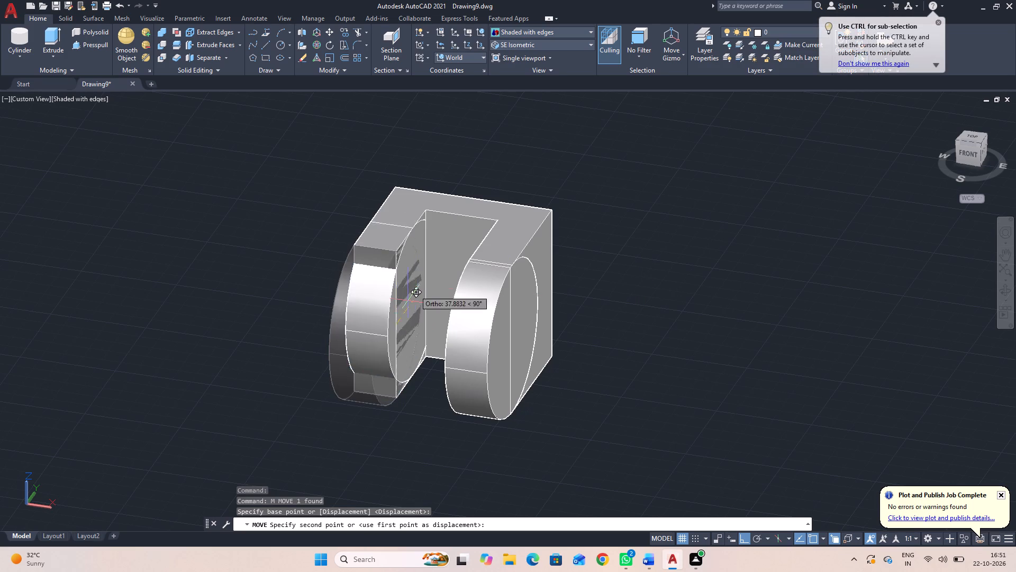
{"action": "key", "text": "3"}
{"action": "key", "text": "Return"}
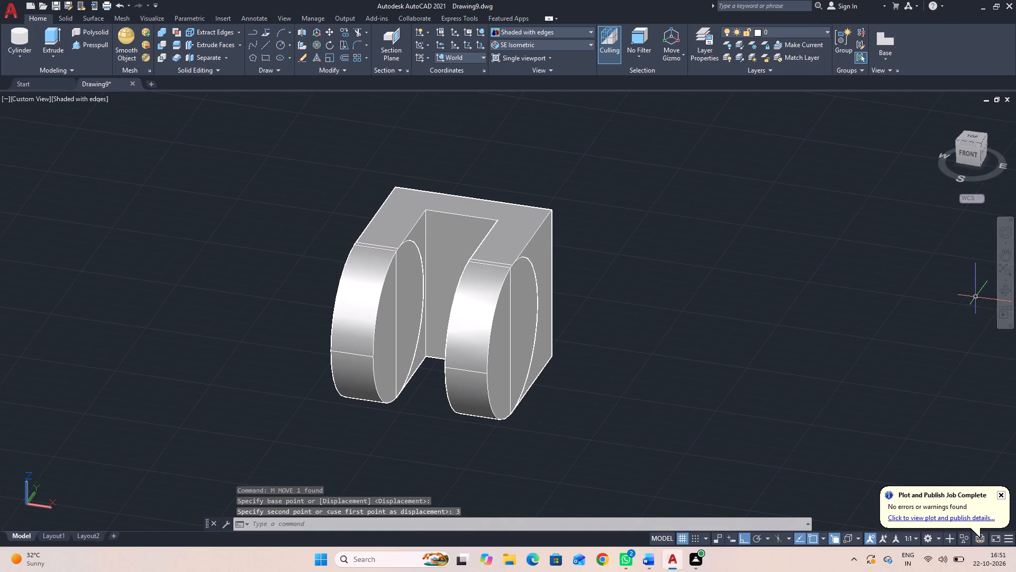
Examine the two discs in side view and from above to check their alignment with each other and the legs.
{"action": "left_click", "coordinate": [1002, 289]}
{"action": "left_click_drag", "start_coordinate": [925, 339], "coordinate": [813, 339]}
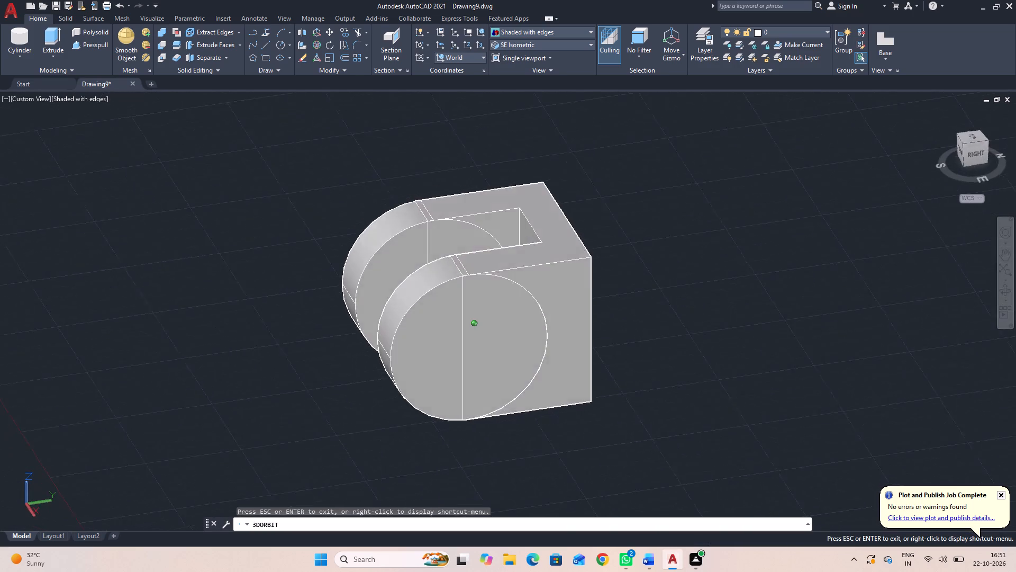
{"action": "left_click_drag", "start_coordinate": [813, 339], "coordinate": [784, 287]}
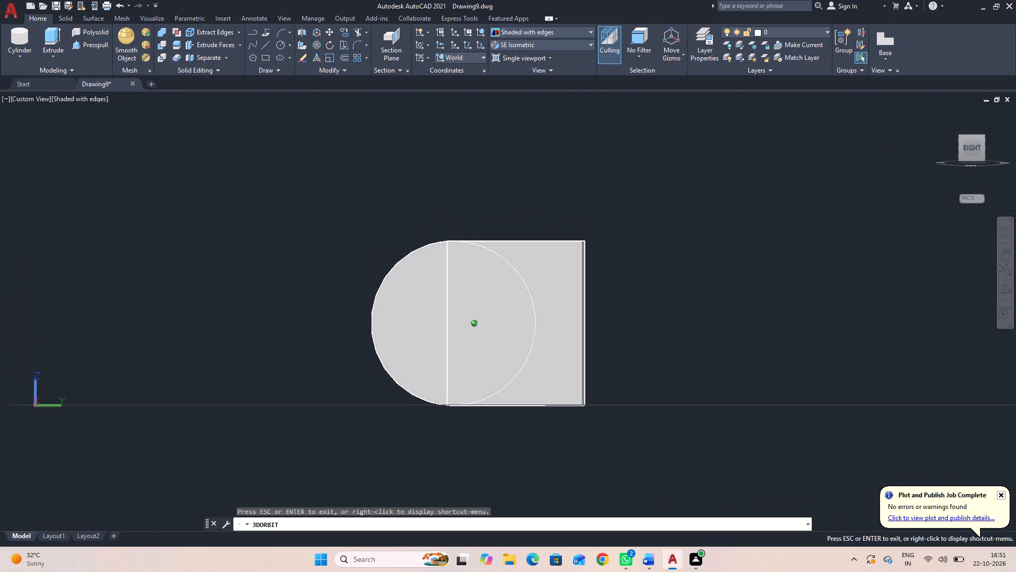
{"action": "left_click_drag", "start_coordinate": [784, 287], "coordinate": [785, 303]}
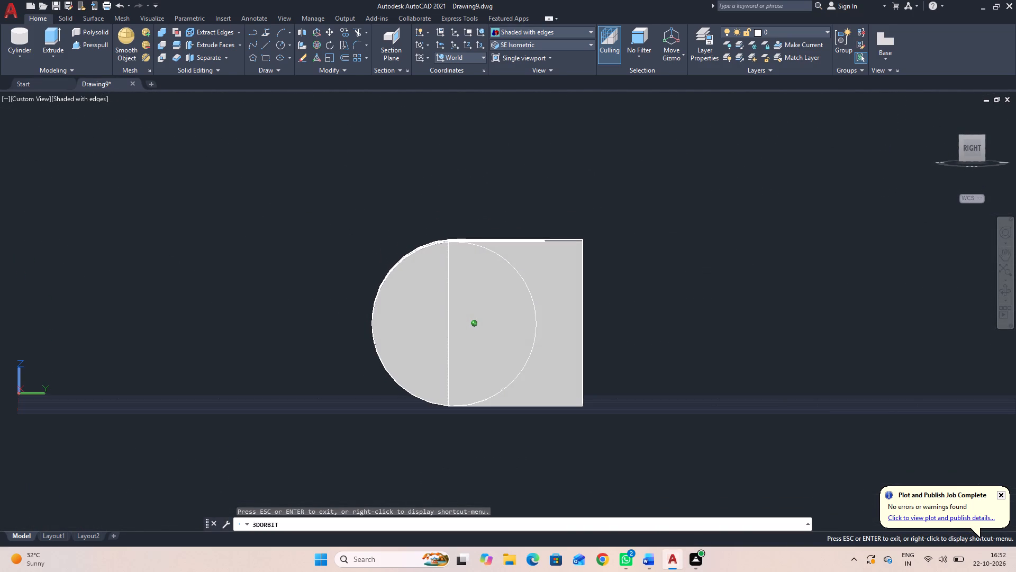
{"action": "left_click_drag", "start_coordinate": [785, 303], "coordinate": [864, 409]}
{"action": "left_click_drag", "start_coordinate": [745, 417], "coordinate": [775, 394]}
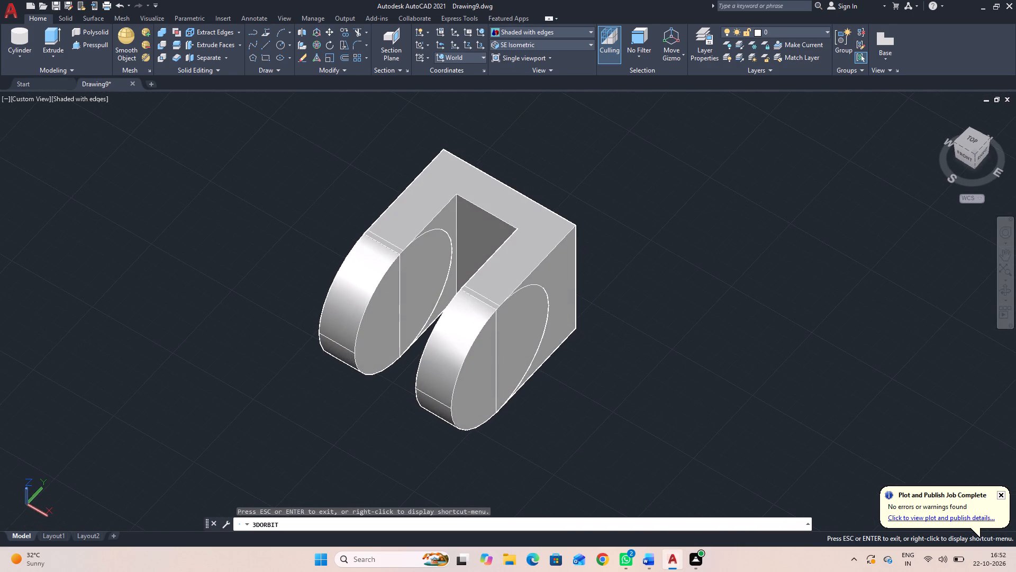
{"action": "left_click_drag", "start_coordinate": [762, 405], "coordinate": [795, 405]}
{"action": "key", "text": "Escape"}
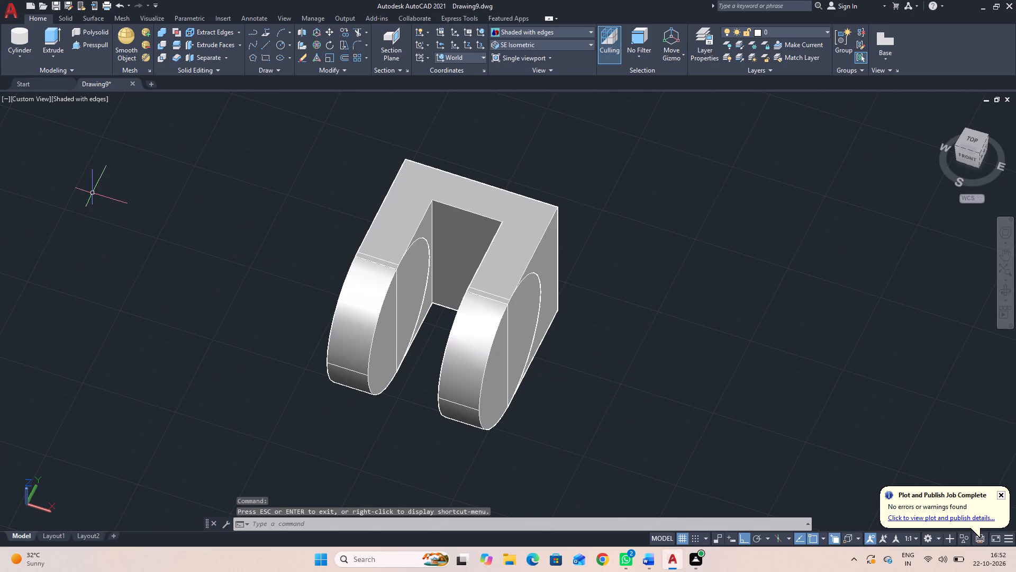
Draw a cylinder of radius 15 from the outer disc face's centre, with its axis extending 82 across both legs.
{"action": "left_click", "coordinate": [1006, 290]}
{"action": "left_click_drag", "start_coordinate": [936, 344], "coordinate": [891, 313]}
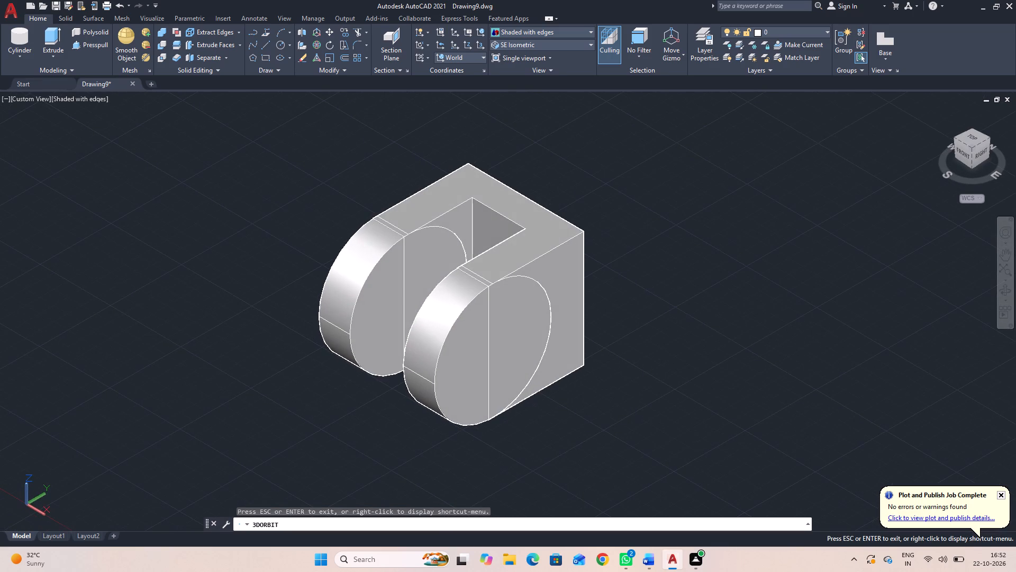
{"action": "key", "text": "Escape"}
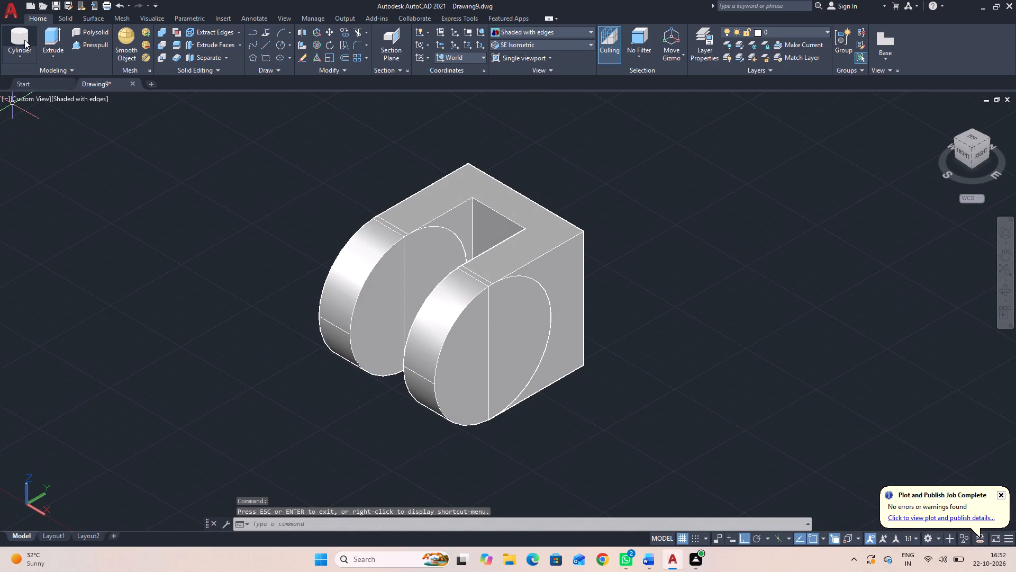
{"action": "left_click", "coordinate": [24, 38]}
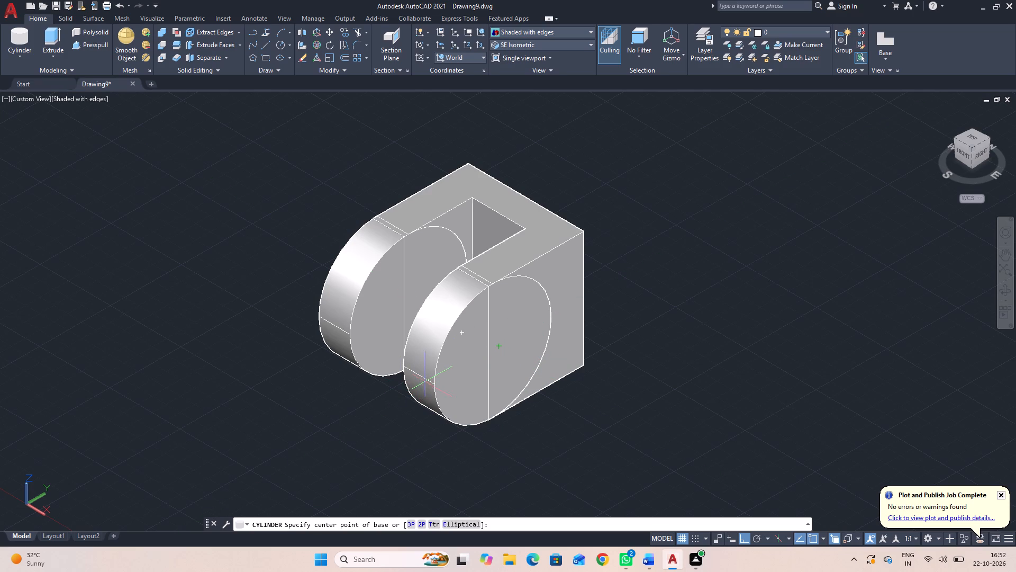
{"action": "left_click", "coordinate": [492, 353]}
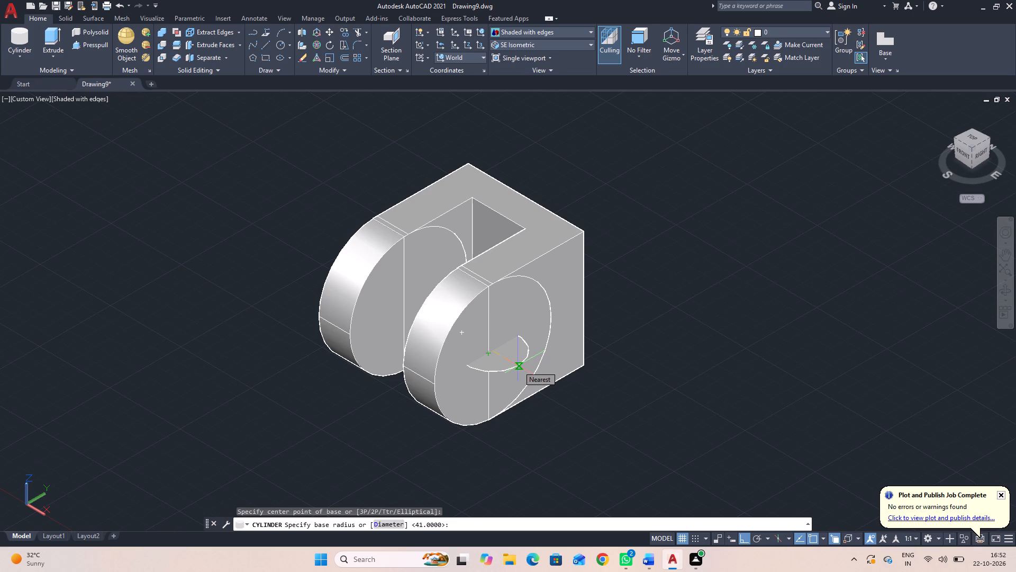
{"action": "type", "text": "15"}
{"action": "key", "text": "Return"}
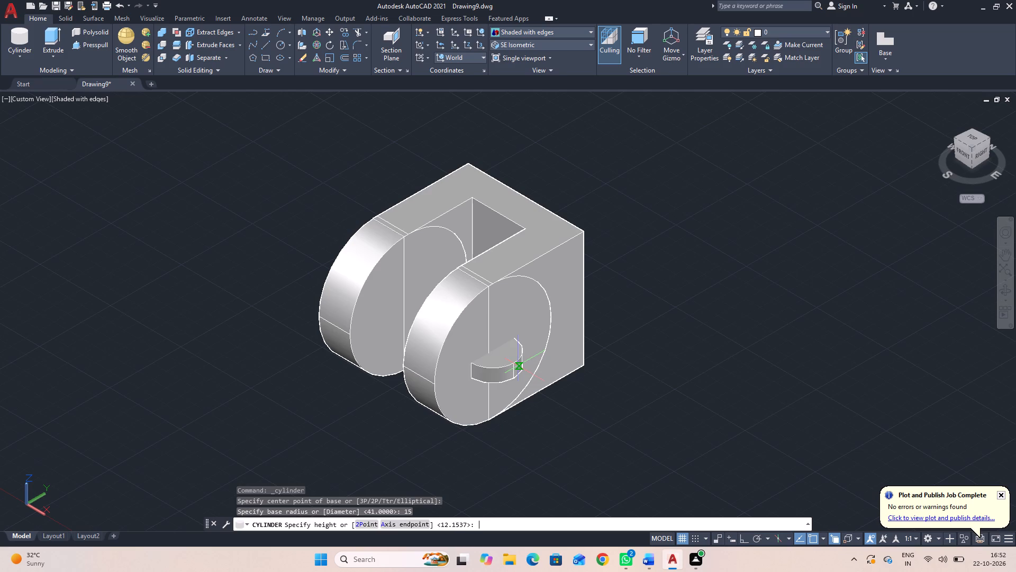
{"action": "left_click", "coordinate": [404, 523]}
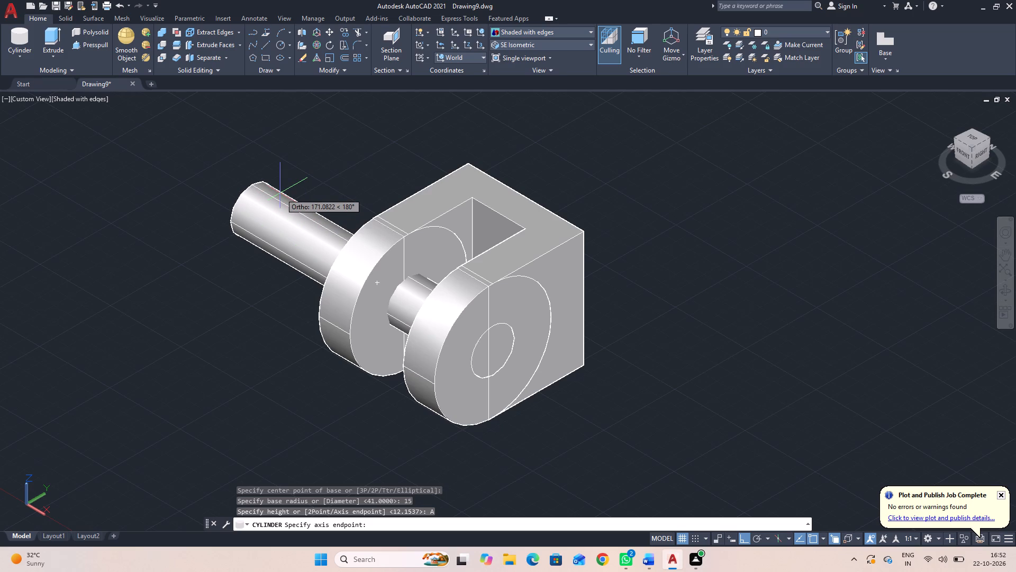
{"action": "type", "text": "82"}
{"action": "key", "text": "Return"}
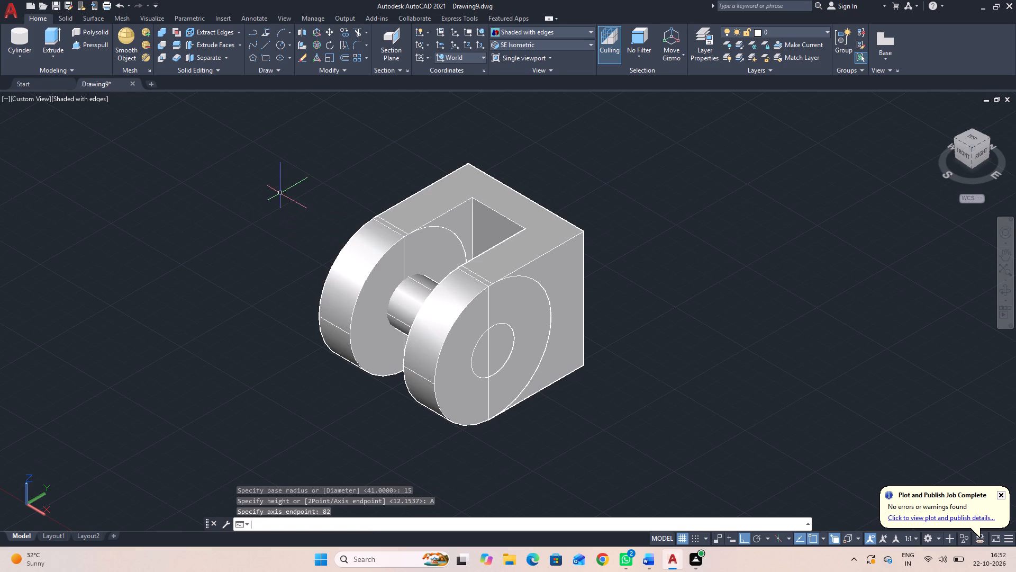
Subtract the radius 15 cylinder from the slotted body and both discs to cut the pin hole through the legs.
{"action": "type", "text": "su"}
{"action": "key", "text": "space"}
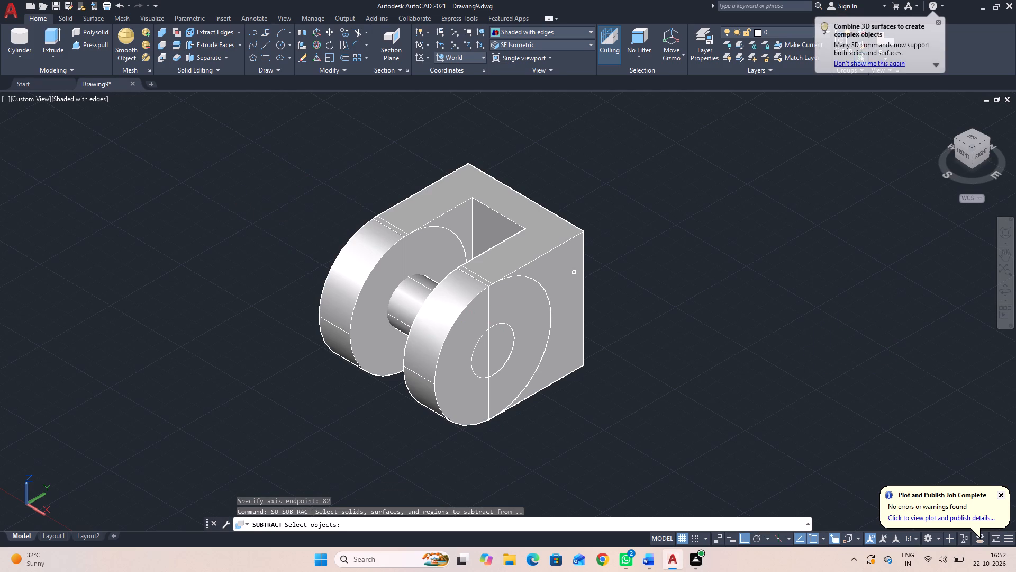
{"action": "left_click", "coordinate": [571, 267]}
{"action": "left_click", "coordinate": [472, 321]}
{"action": "left_click", "coordinate": [353, 284]}
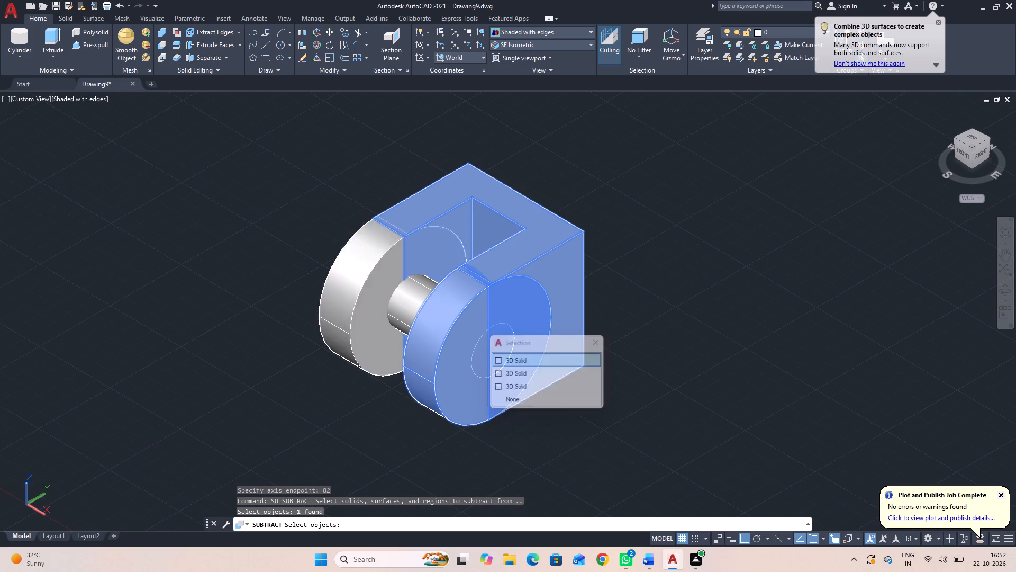
{"action": "key", "text": "space"}
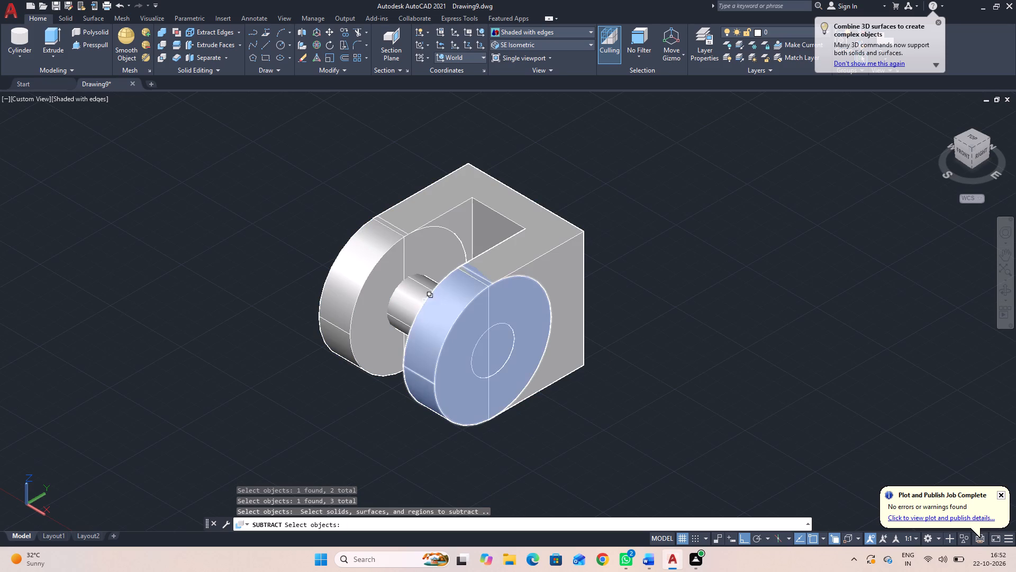
{"action": "left_click", "coordinate": [413, 297]}
{"action": "key", "text": "space"}
{"action": "key", "text": "space"}
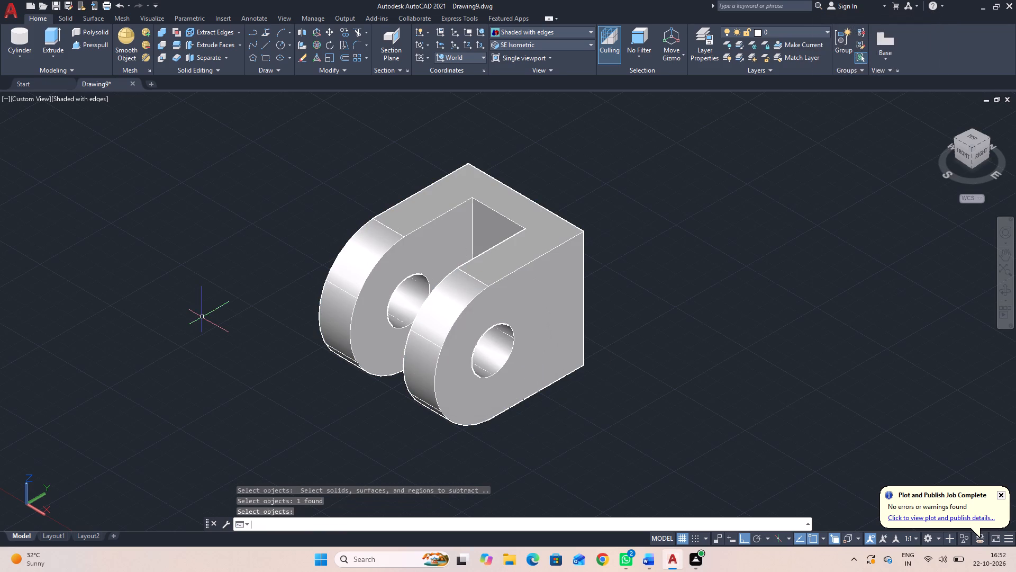
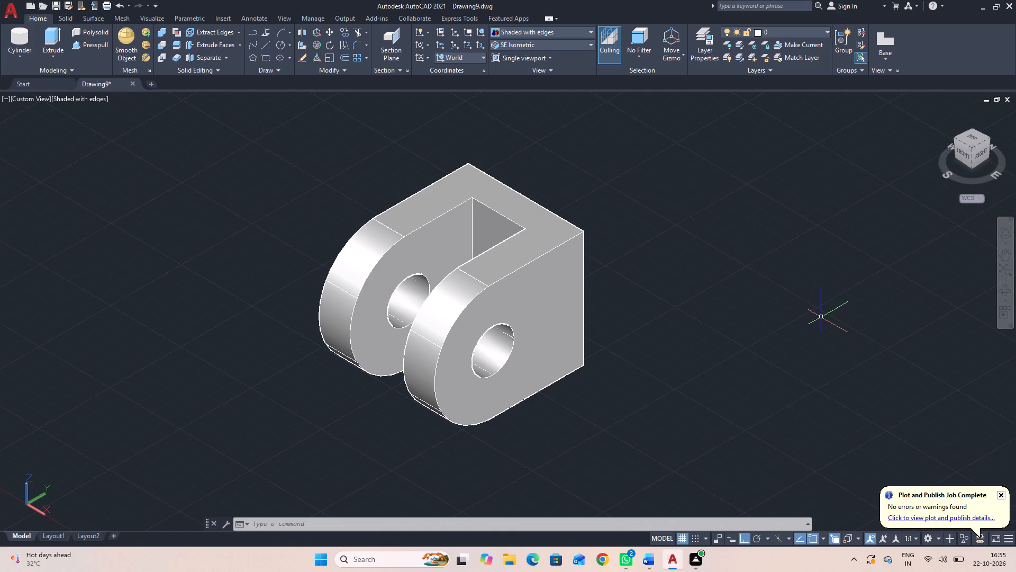
Draw a cylinder of diameter 82 from the centre of the block's closed end face, with its axis extending 90 away from the fork.
{"action": "left_click", "coordinate": [1003, 287]}
{"action": "left_click_drag", "start_coordinate": [879, 346], "coordinate": [740, 332]}
{"action": "left_click_drag", "start_coordinate": [766, 363], "coordinate": [736, 348]}
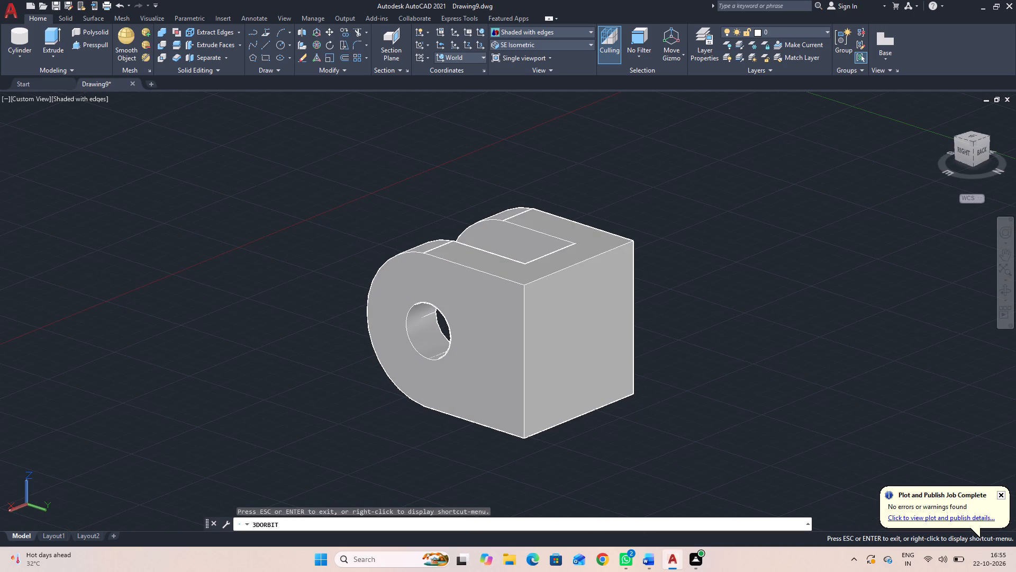
{"action": "key", "text": "Escape"}
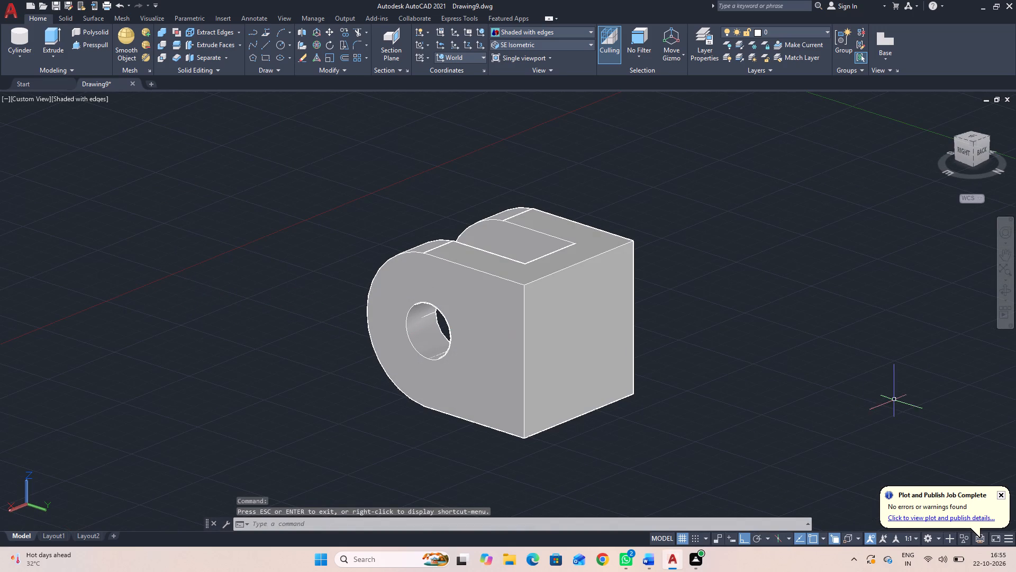
{"action": "left_click", "coordinate": [1003, 288]}
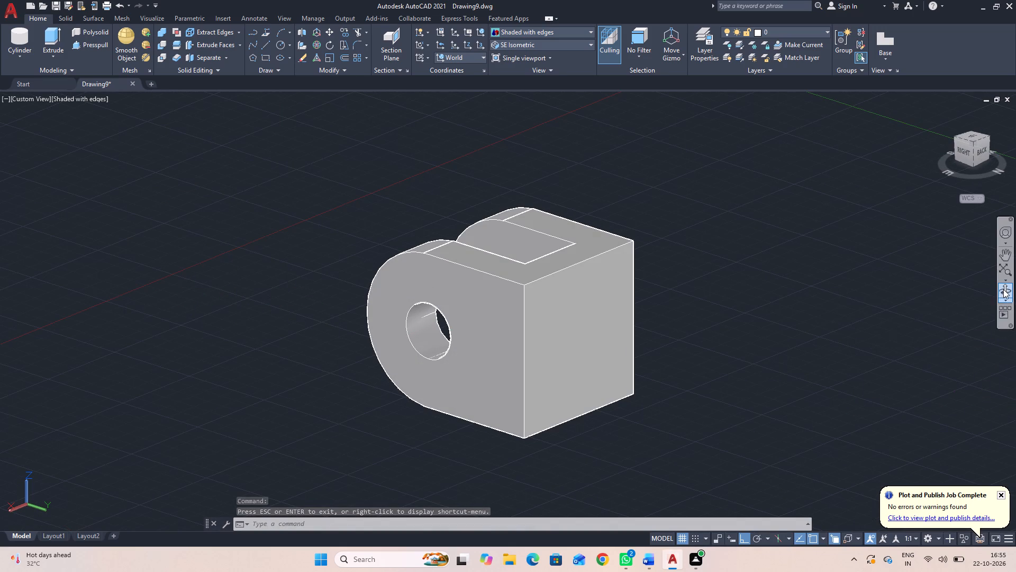
{"action": "left_click_drag", "start_coordinate": [773, 311], "coordinate": [781, 342]}
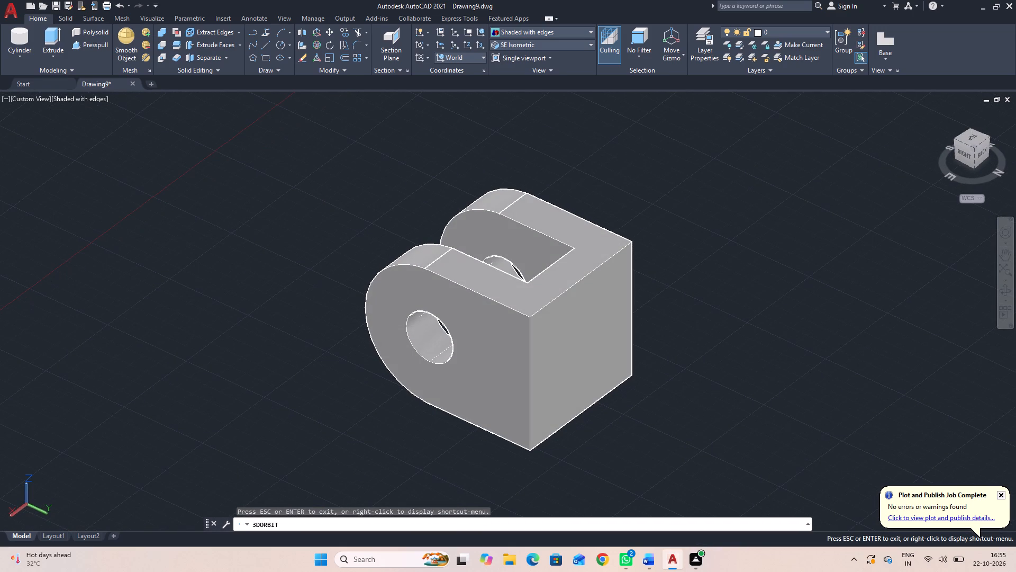
{"action": "left_click", "coordinate": [15, 39]}
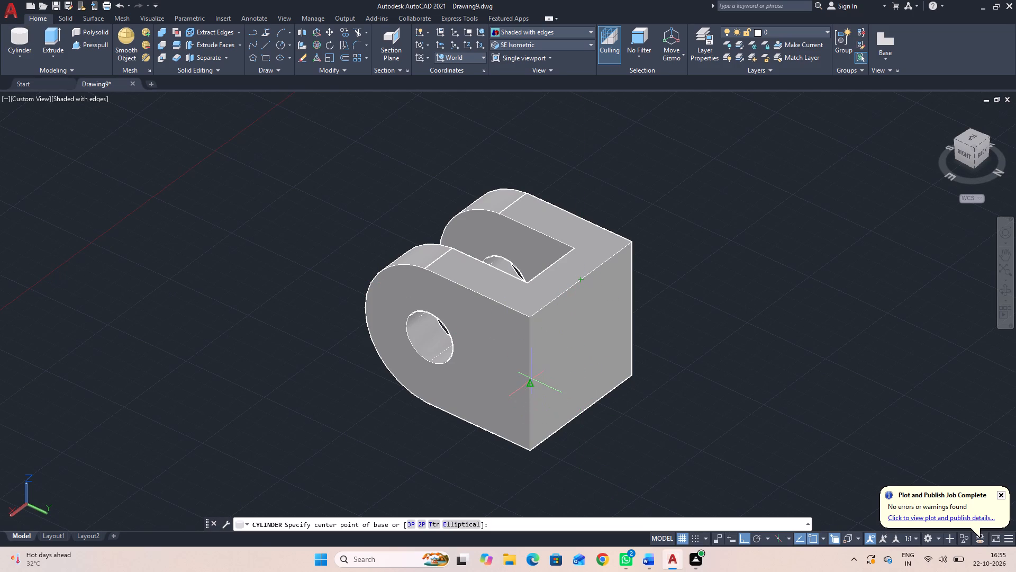
{"action": "left_click", "coordinate": [585, 344]}
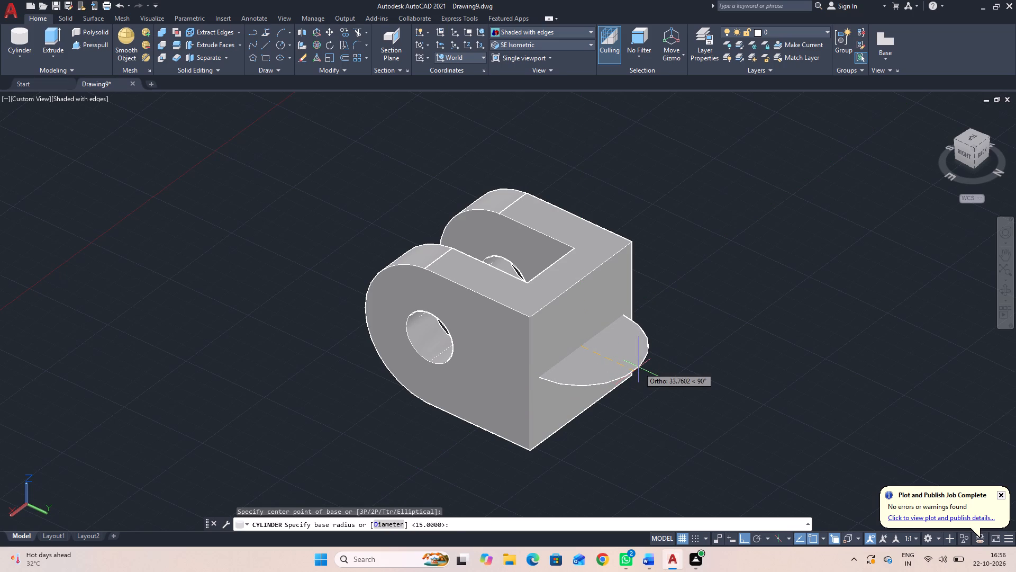
{"action": "type", "text": "d"}
{"action": "key", "text": "space"}
{"action": "type", "text": "82"}
{"action": "key", "text": "Return"}
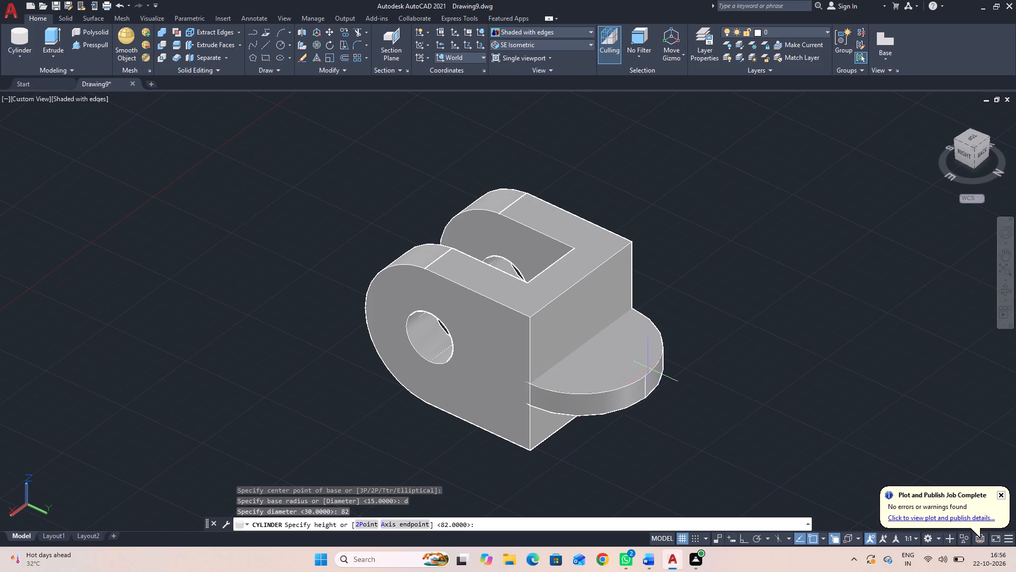
{"action": "left_click", "coordinate": [413, 523]}
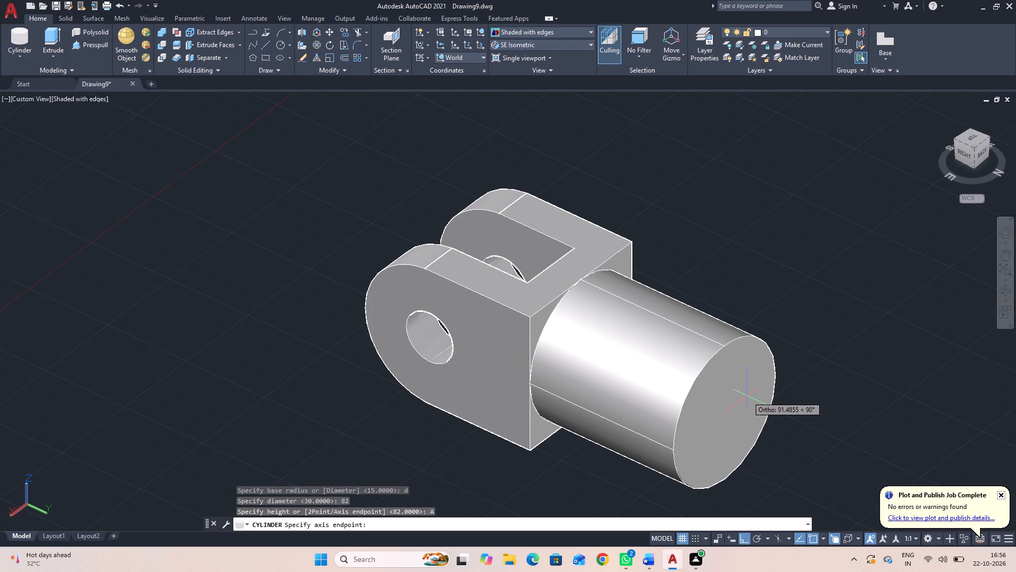
{"action": "middle_click_drag", "start_coordinate": [748, 397], "coordinate": [624, 310]}
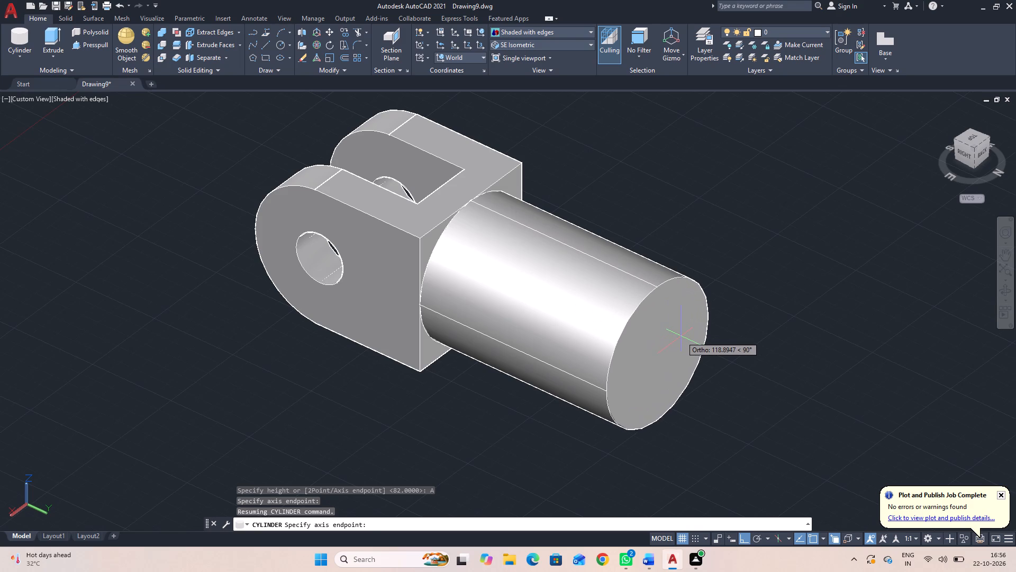
{"action": "type", "text": "90"}
{"action": "key", "text": "Return"}
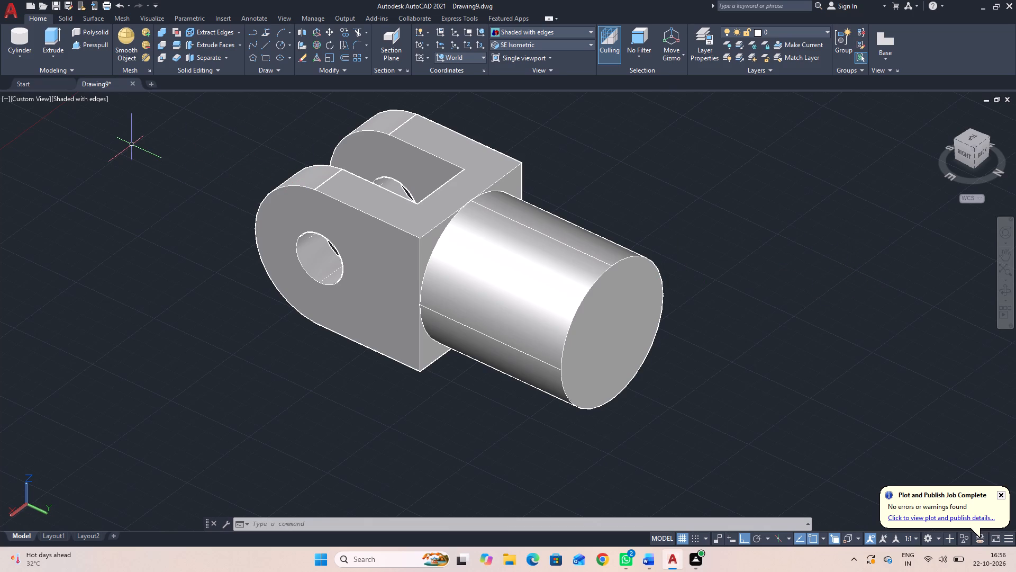
Draw a cylinder of diameter 38 from the large cylinder's outer face centre, with its axis running 76 inward towards the fork.
{"action": "left_click", "coordinate": [20, 35]}
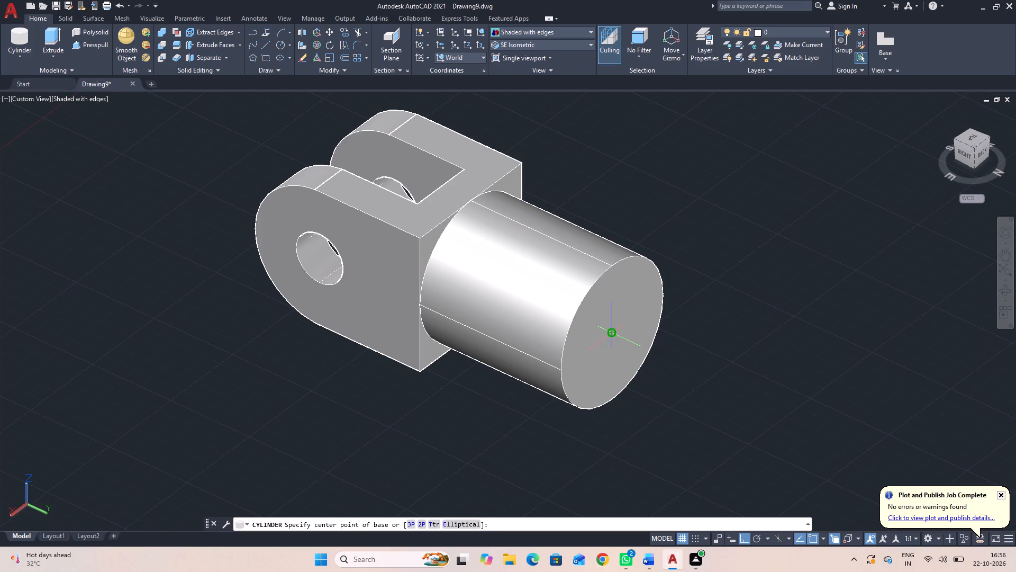
{"action": "left_click", "coordinate": [613, 332]}
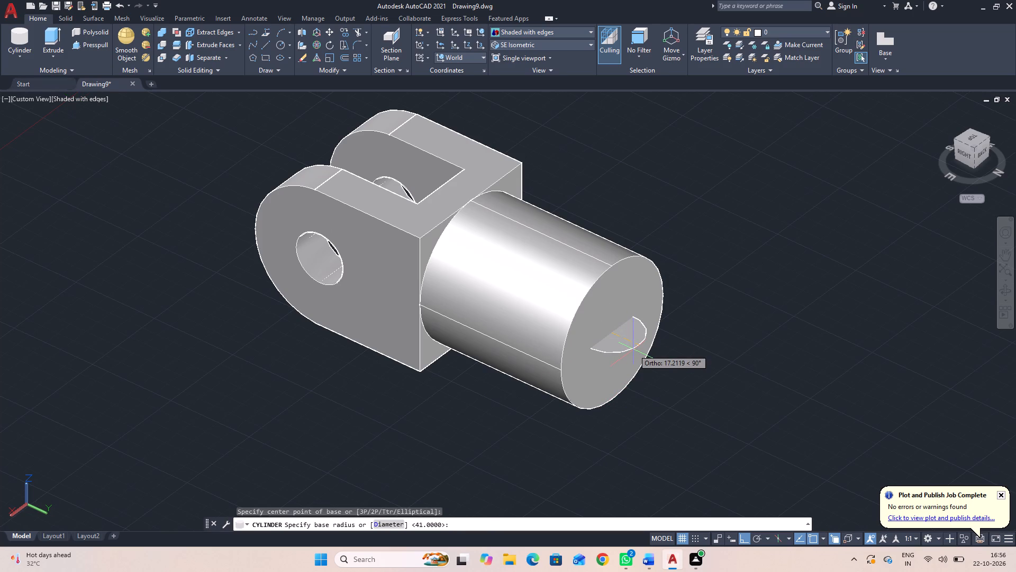
{"action": "type", "text": "d"}
{"action": "key", "text": "space"}
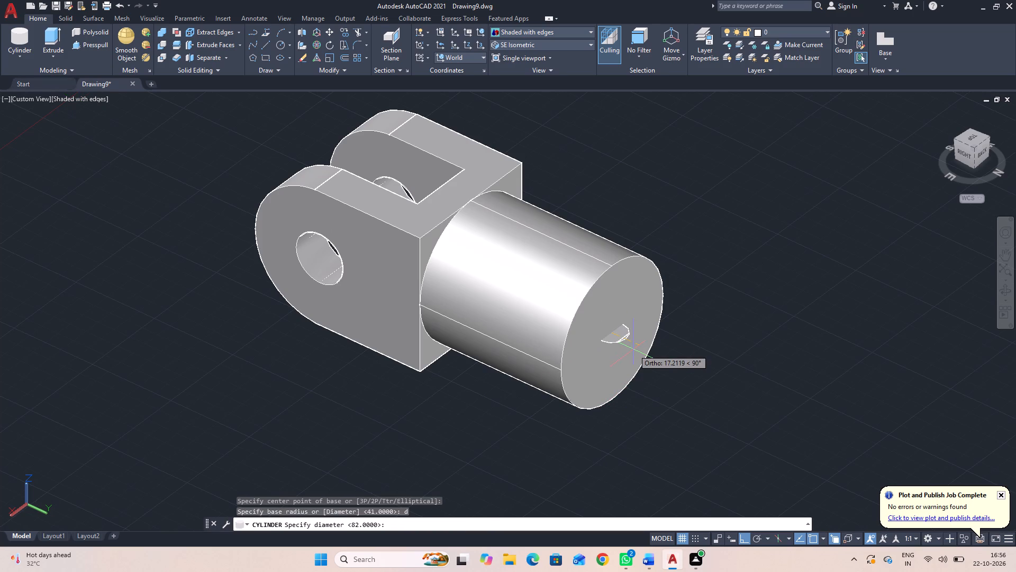
{"action": "type", "text": "38"}
{"action": "key", "text": "Return"}
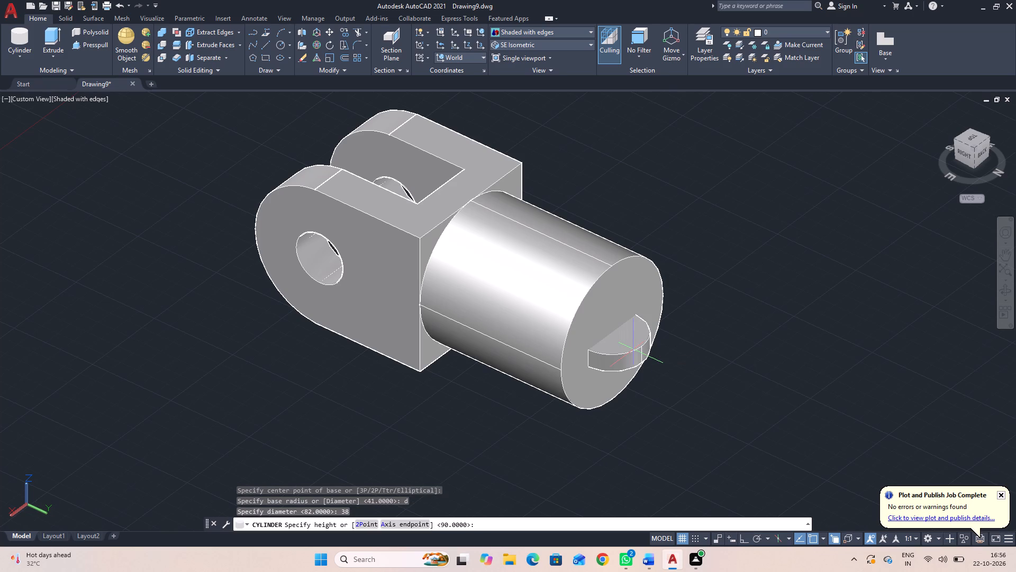
{"action": "left_click", "coordinate": [401, 524]}
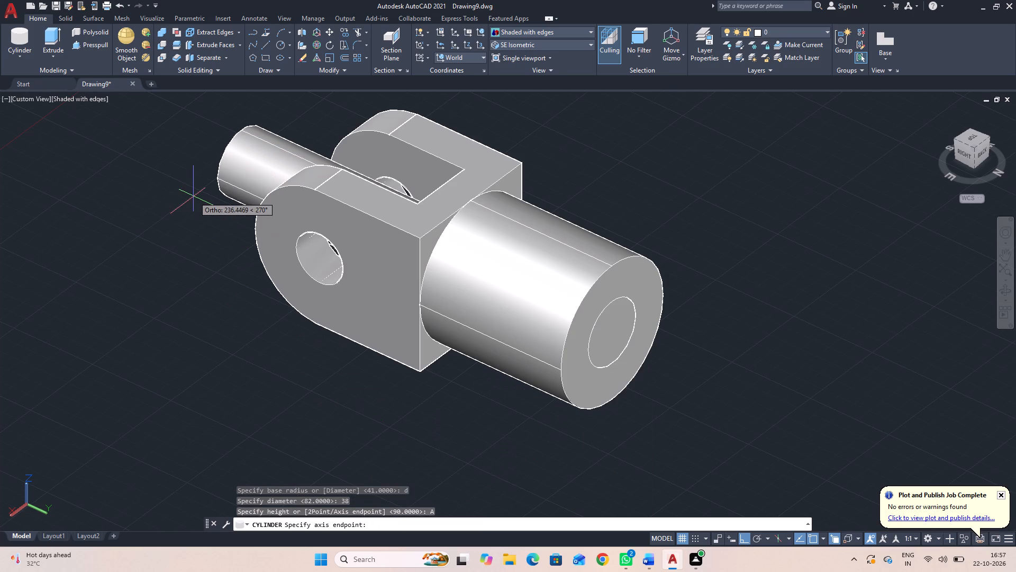
{"action": "type", "text": "76"}
{"action": "key", "text": "Return"}
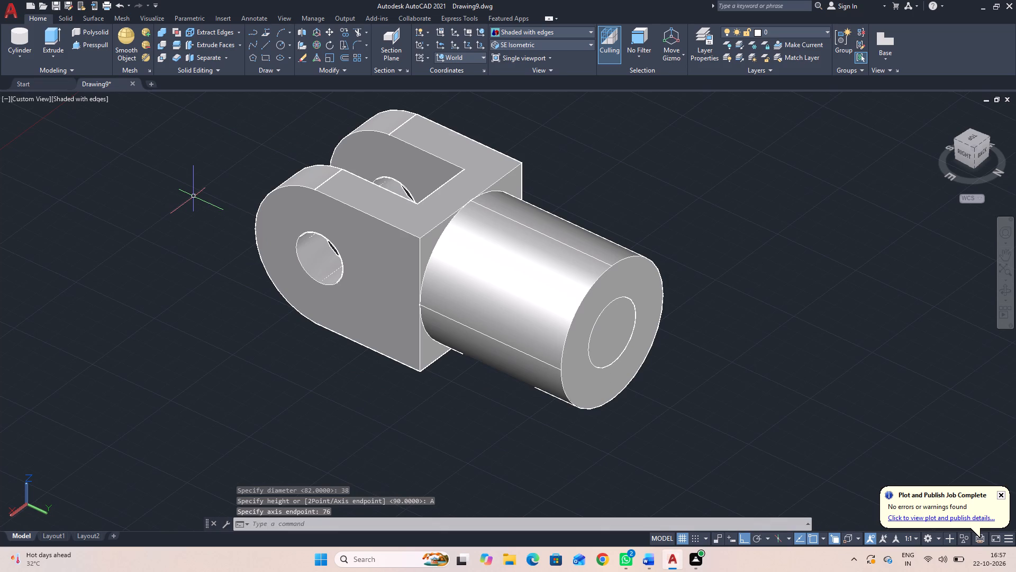
Subtract the diameter 38 cylinder from the fork body and the large cylinder to cut the axial bore.
{"action": "type", "text": "su"}
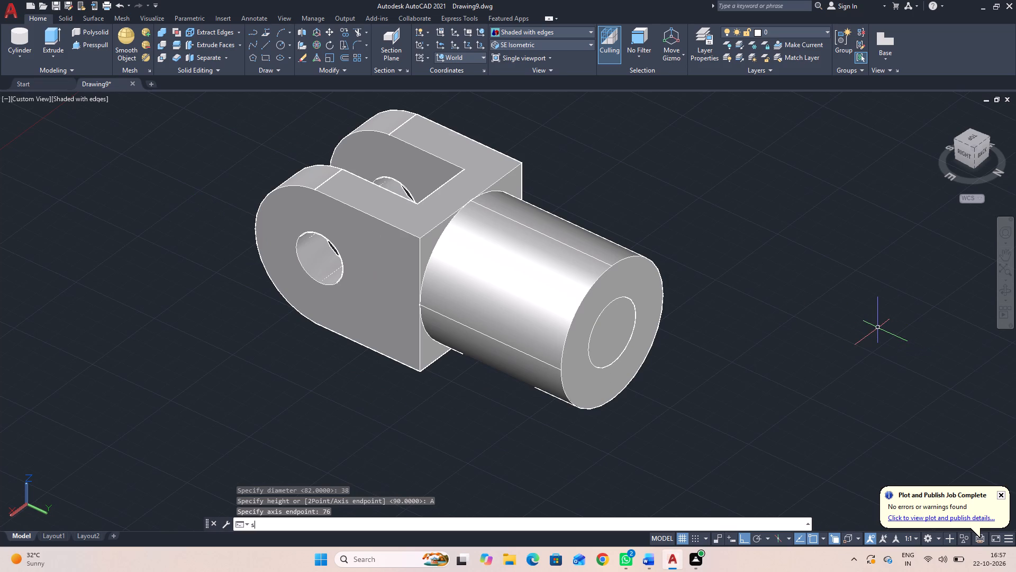
{"action": "key", "text": "space"}
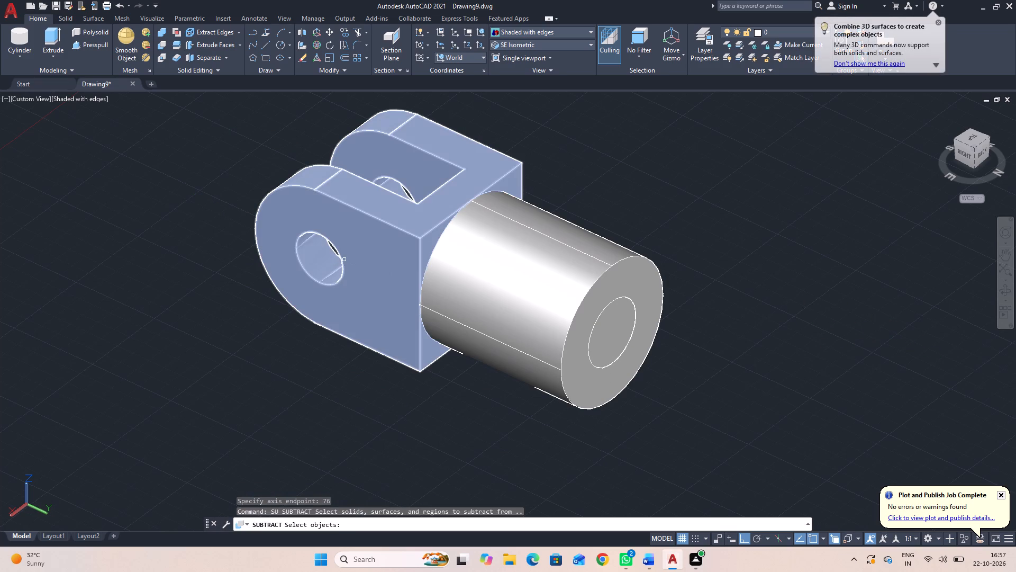
{"action": "left_click", "coordinate": [377, 256]}
{"action": "left_click", "coordinate": [484, 267]}
{"action": "key", "text": "space"}
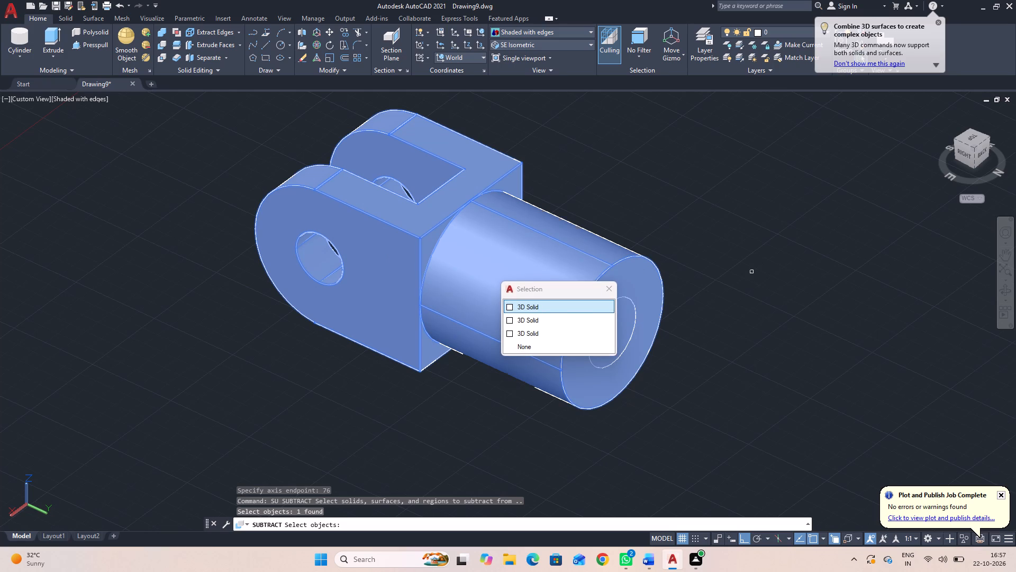
{"action": "key", "text": "space"}
{"action": "left_click", "coordinate": [625, 323]}
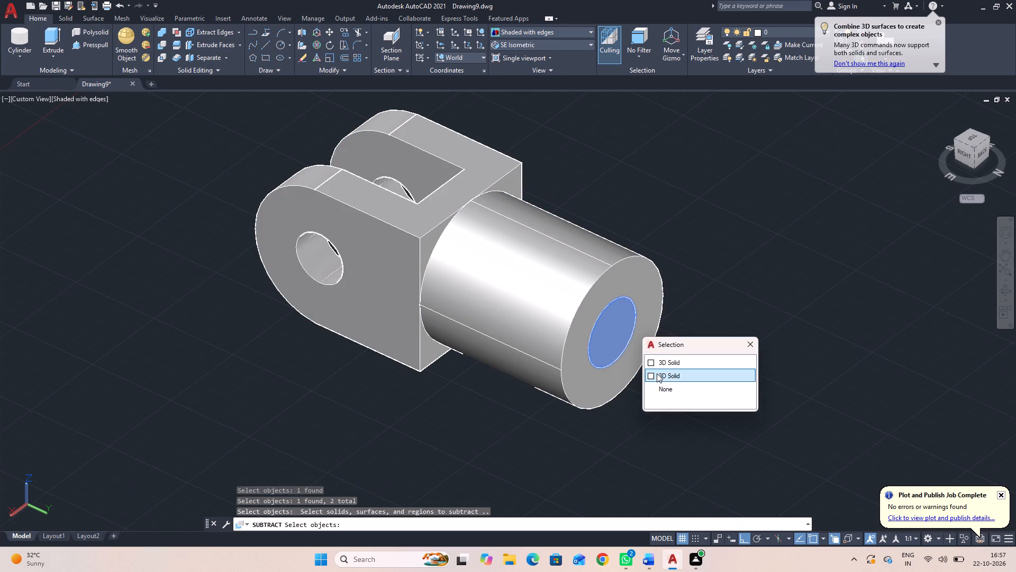
{"action": "left_click", "coordinate": [658, 374]}
{"action": "key", "text": "space"}
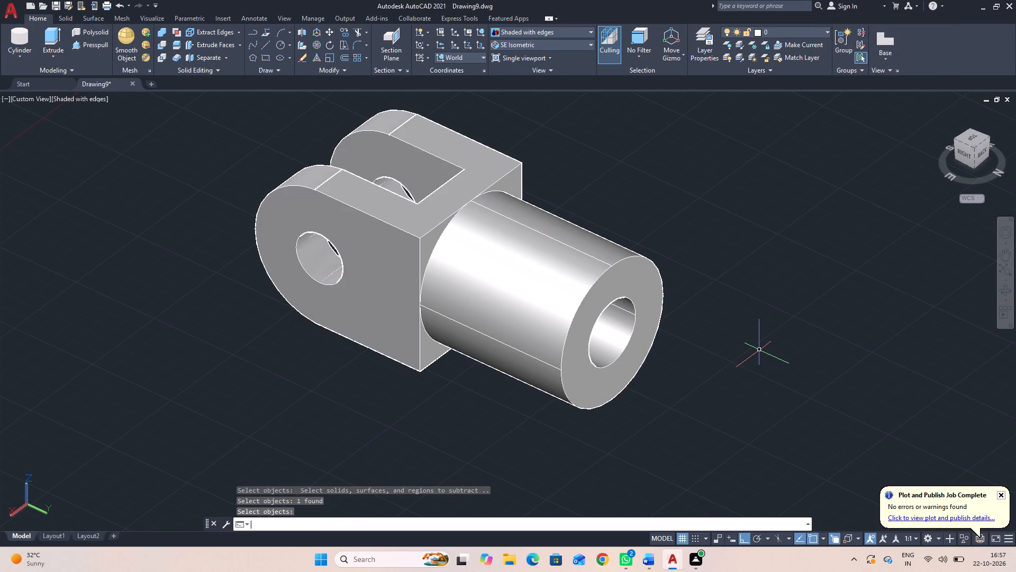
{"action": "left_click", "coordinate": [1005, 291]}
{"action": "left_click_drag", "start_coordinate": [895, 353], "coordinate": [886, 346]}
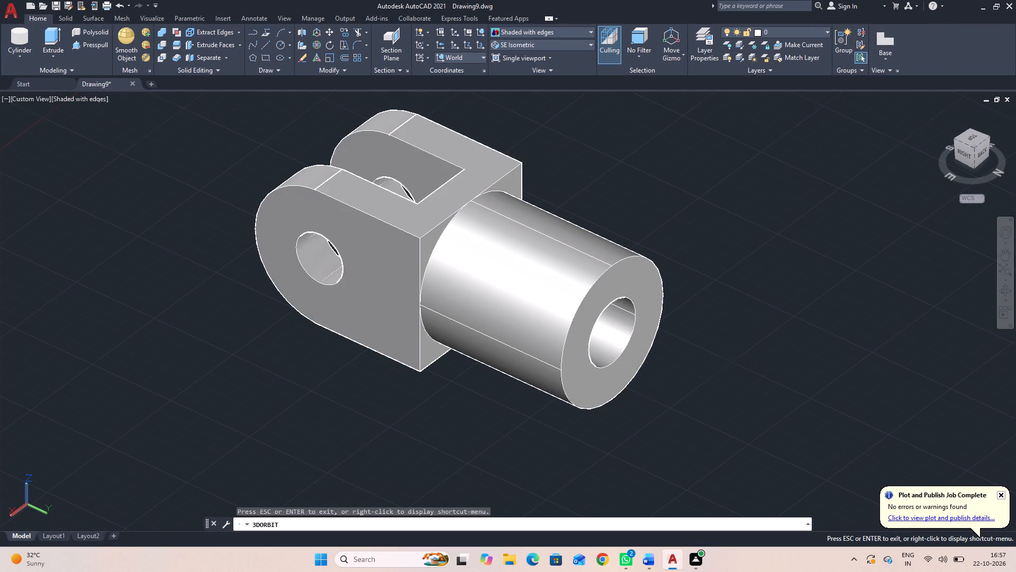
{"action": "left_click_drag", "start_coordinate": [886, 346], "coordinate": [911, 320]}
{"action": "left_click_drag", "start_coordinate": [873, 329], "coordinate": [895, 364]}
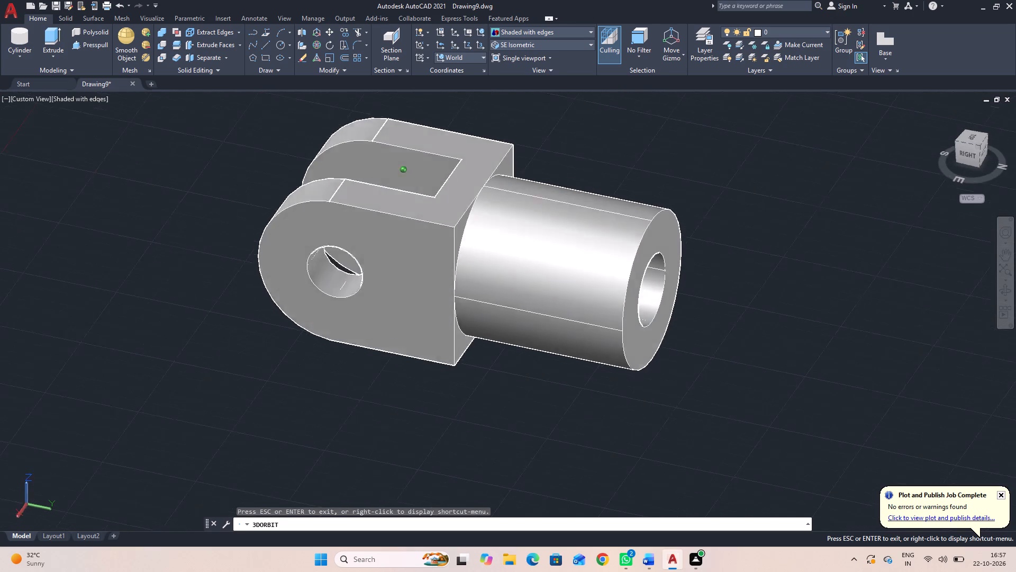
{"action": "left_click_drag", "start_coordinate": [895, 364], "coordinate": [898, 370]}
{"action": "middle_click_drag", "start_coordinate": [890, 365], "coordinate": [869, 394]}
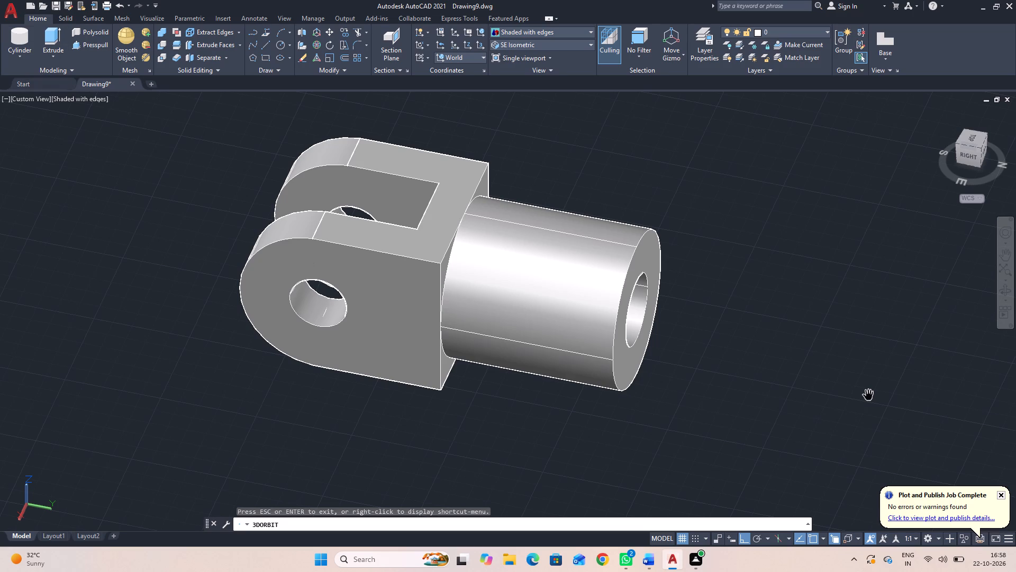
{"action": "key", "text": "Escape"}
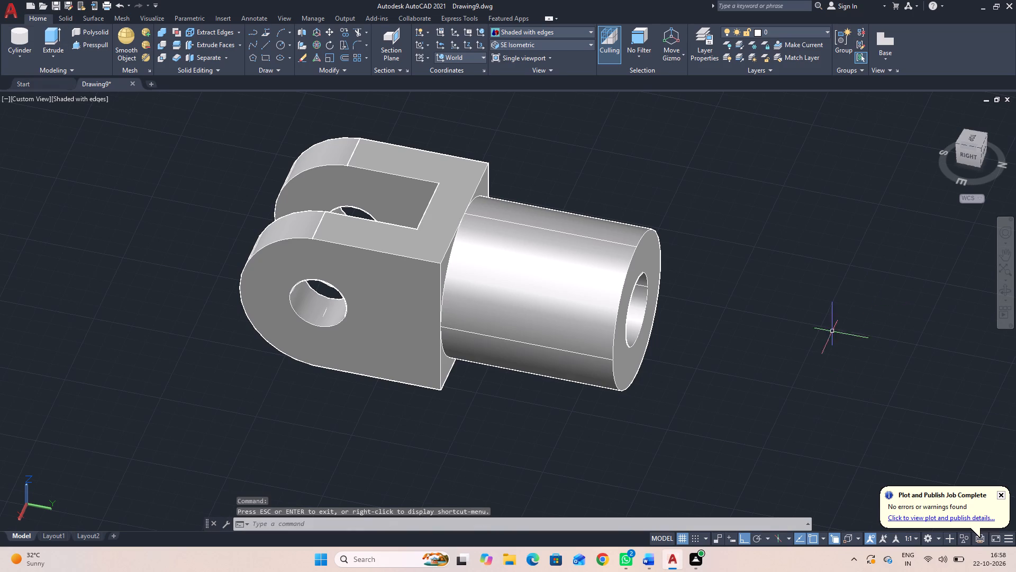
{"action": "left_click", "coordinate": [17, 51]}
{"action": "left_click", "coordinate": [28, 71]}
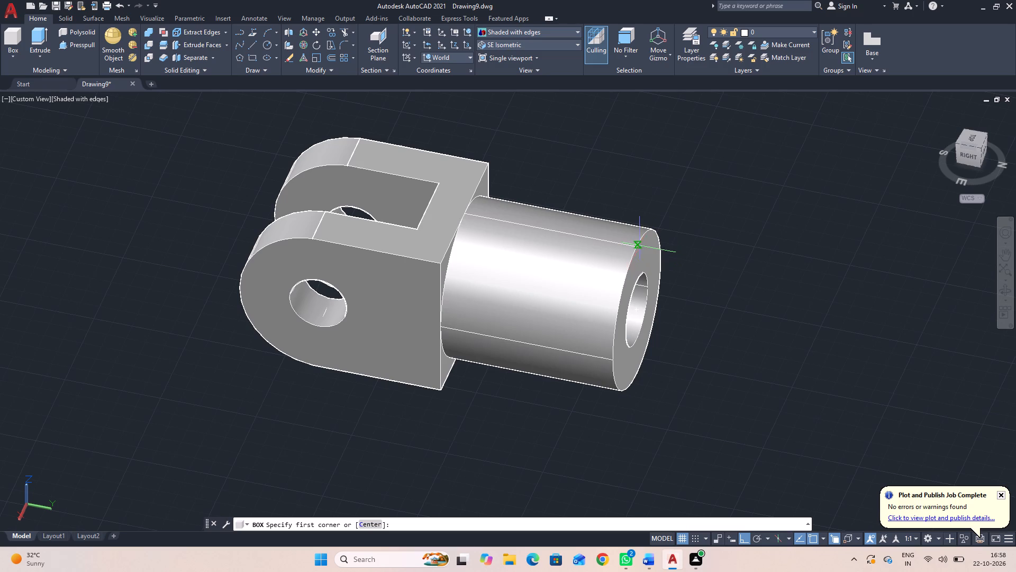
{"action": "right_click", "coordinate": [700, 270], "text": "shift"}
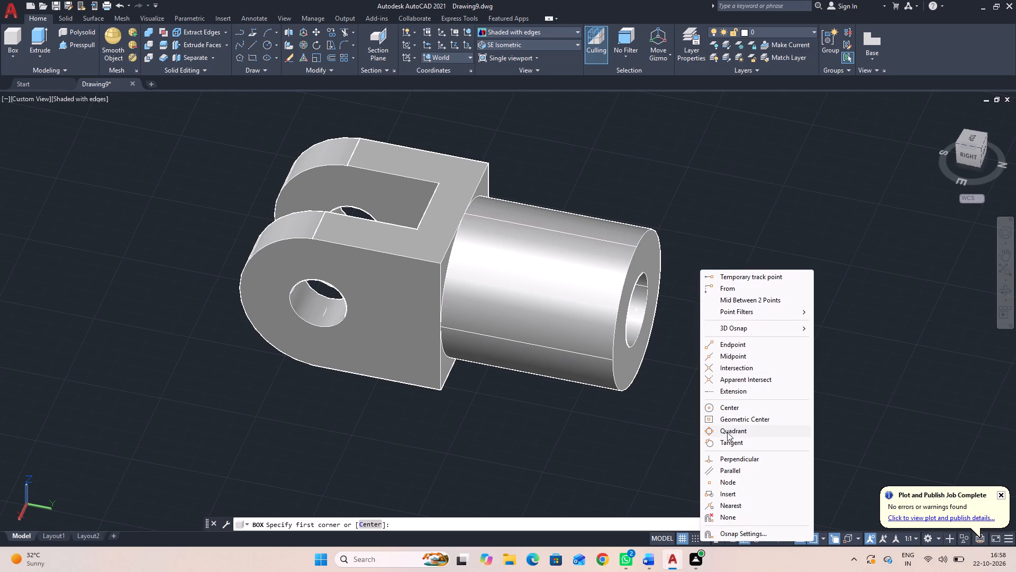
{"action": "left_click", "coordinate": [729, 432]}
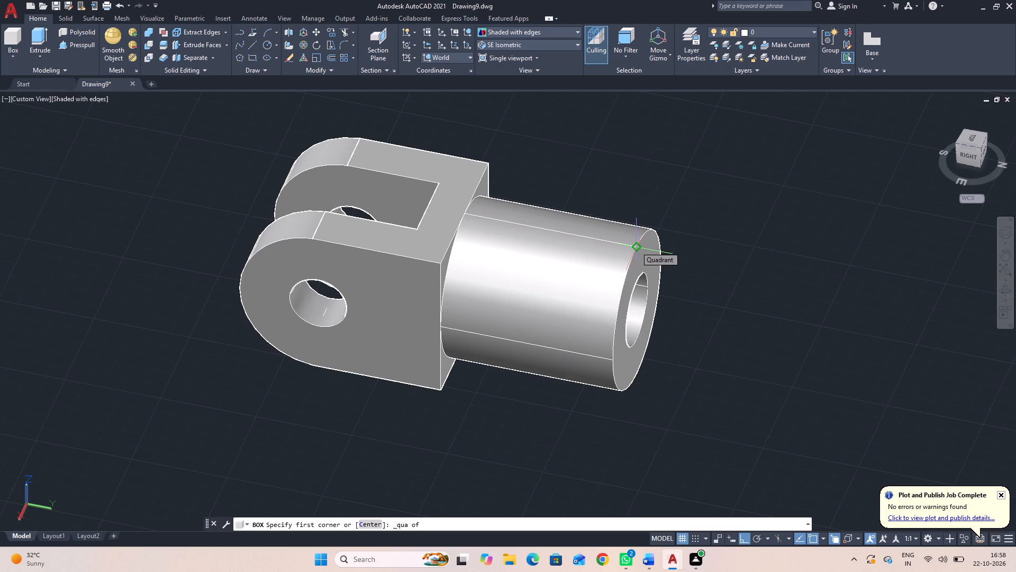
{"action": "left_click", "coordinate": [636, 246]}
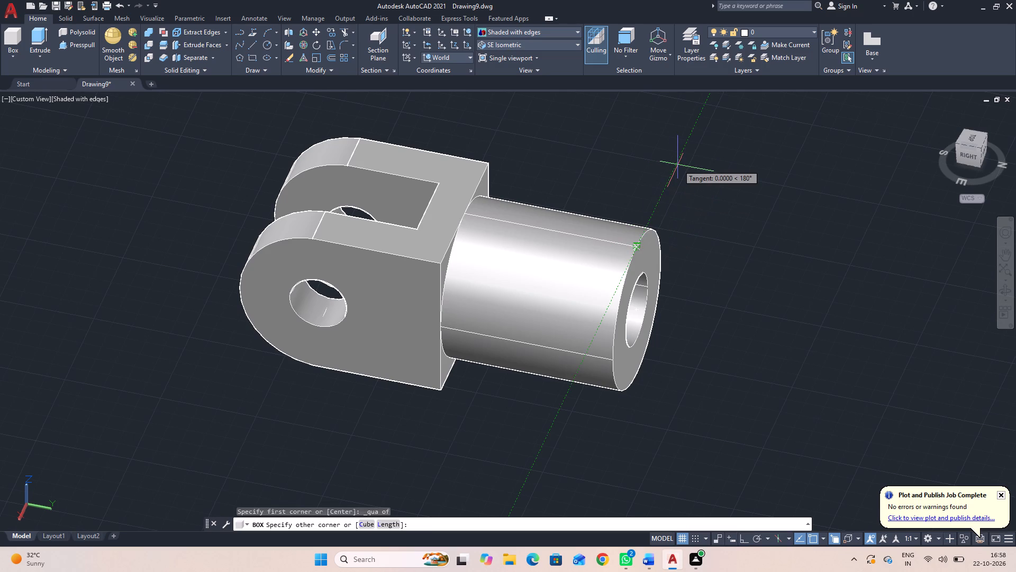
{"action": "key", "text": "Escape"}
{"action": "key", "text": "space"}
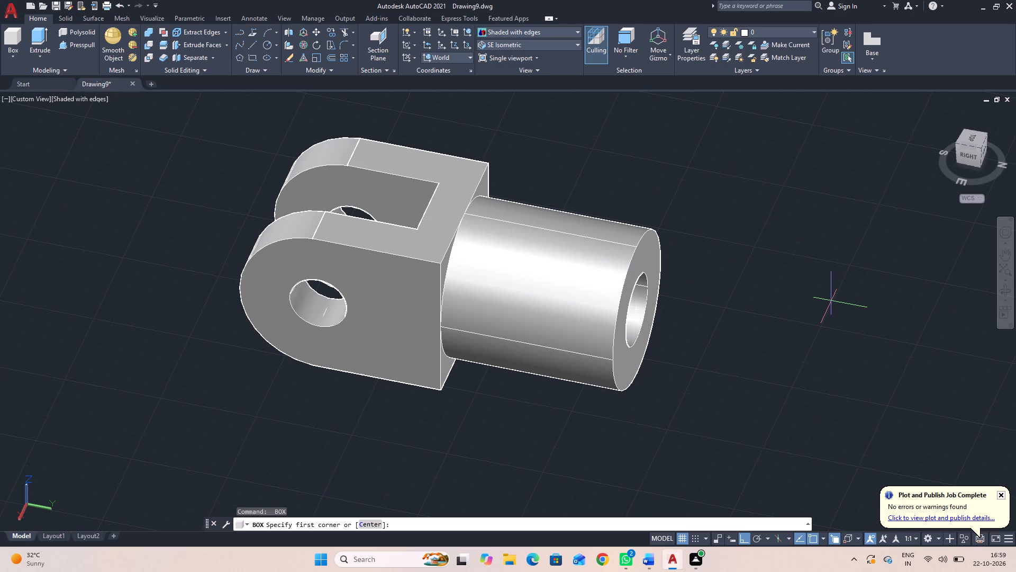
Draw a box from the top quadrant of the large cylinder's outer end face, with length 26.5 and width 57 back along the cylinder.
{"action": "left_click", "coordinate": [12, 32]}
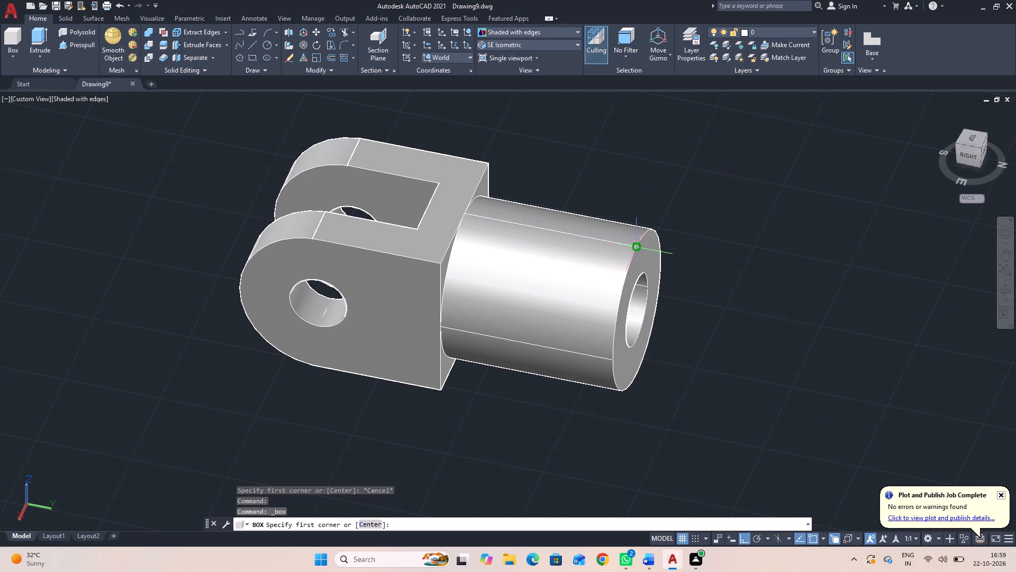
{"action": "left_click", "coordinate": [640, 245]}
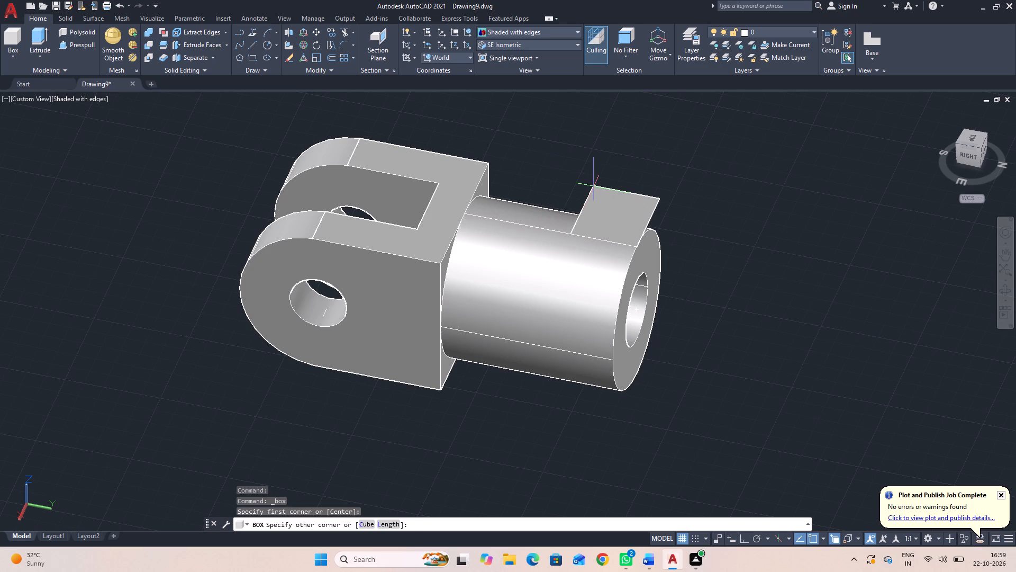
{"action": "type", "text": "l"}
{"action": "key", "text": "space"}
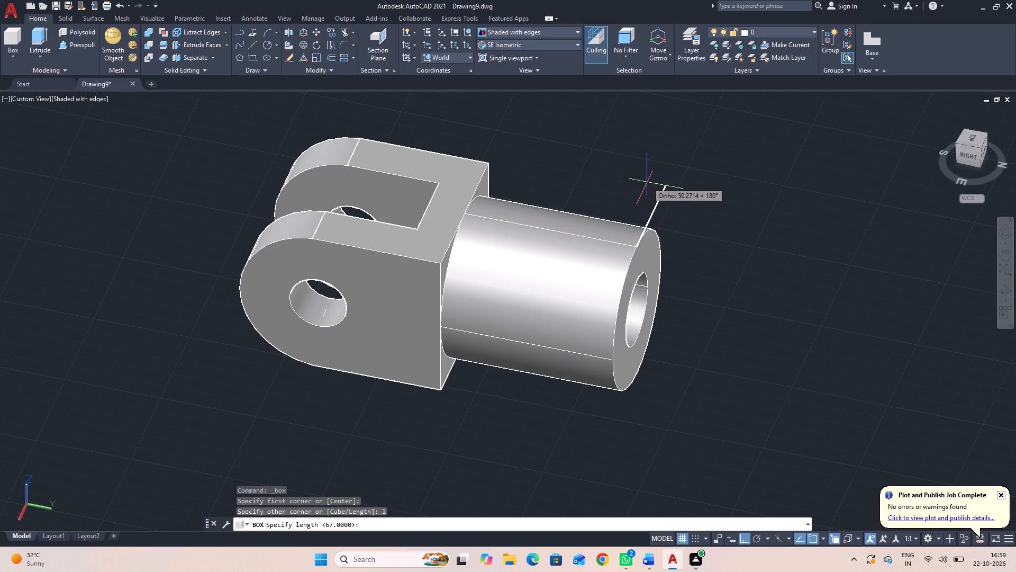
{"action": "type", "text": "26.5"}
{"action": "key", "text": "Return"}
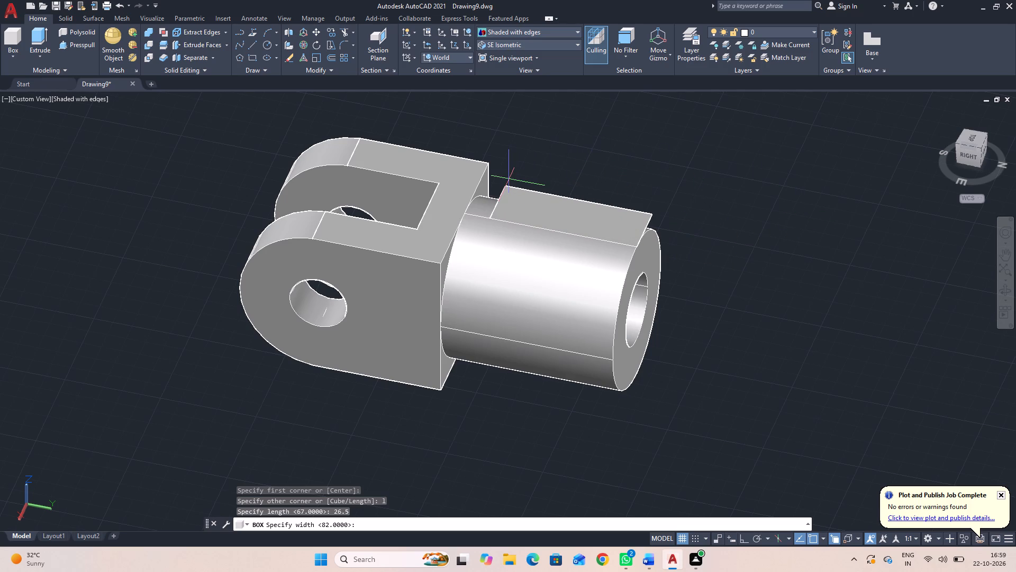
{"action": "type", "text": "57"}
{"action": "key", "text": "Return"}
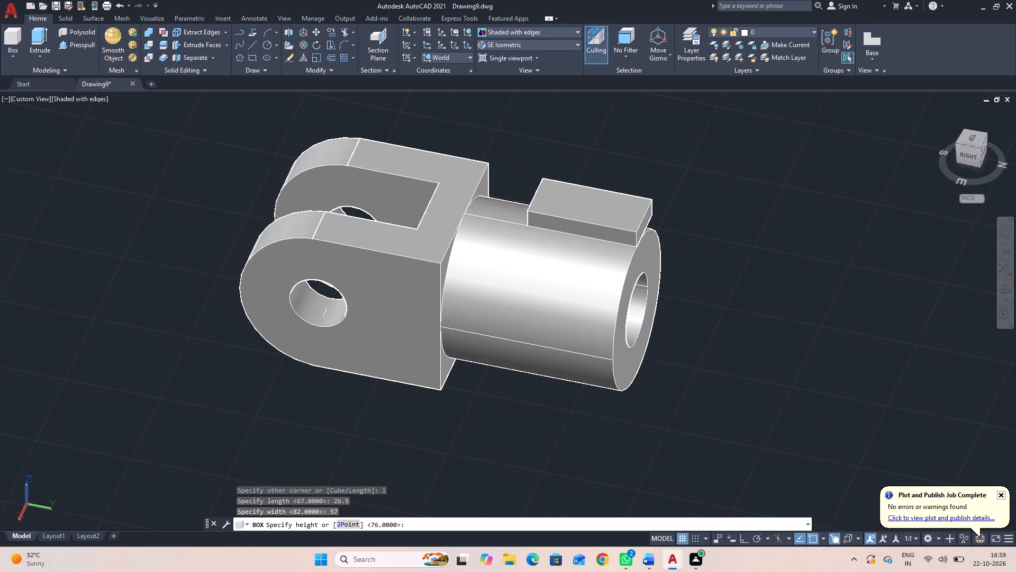
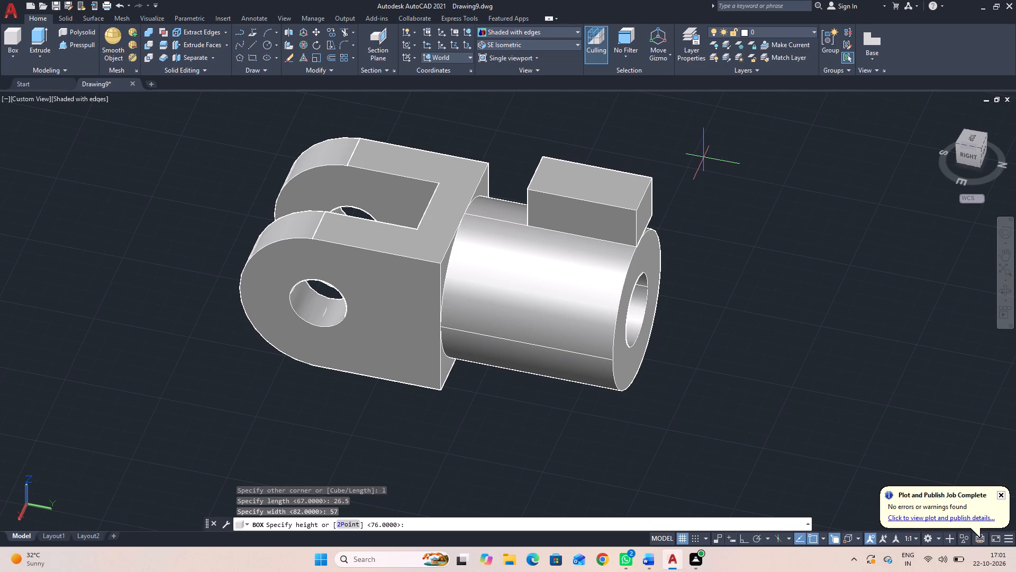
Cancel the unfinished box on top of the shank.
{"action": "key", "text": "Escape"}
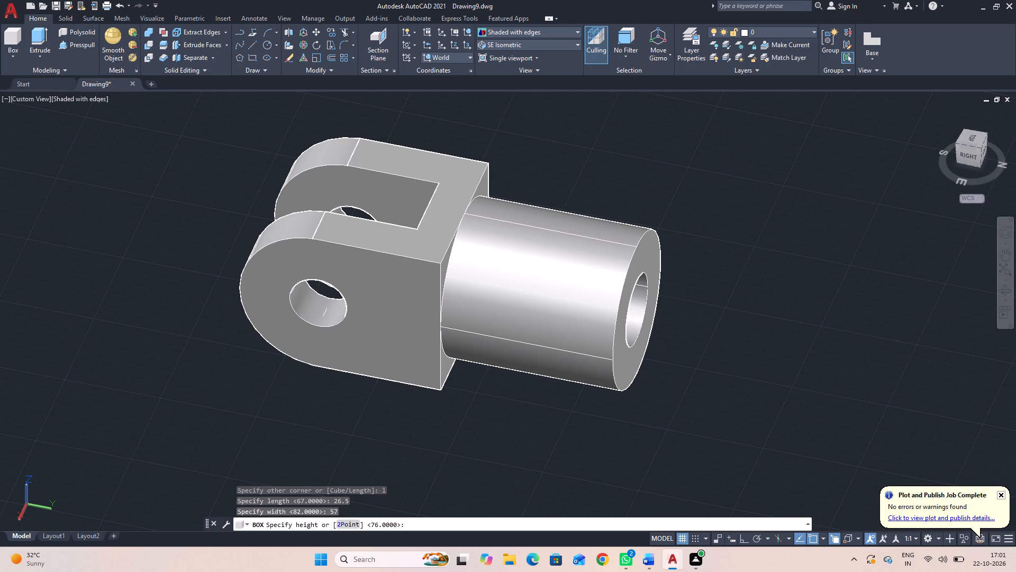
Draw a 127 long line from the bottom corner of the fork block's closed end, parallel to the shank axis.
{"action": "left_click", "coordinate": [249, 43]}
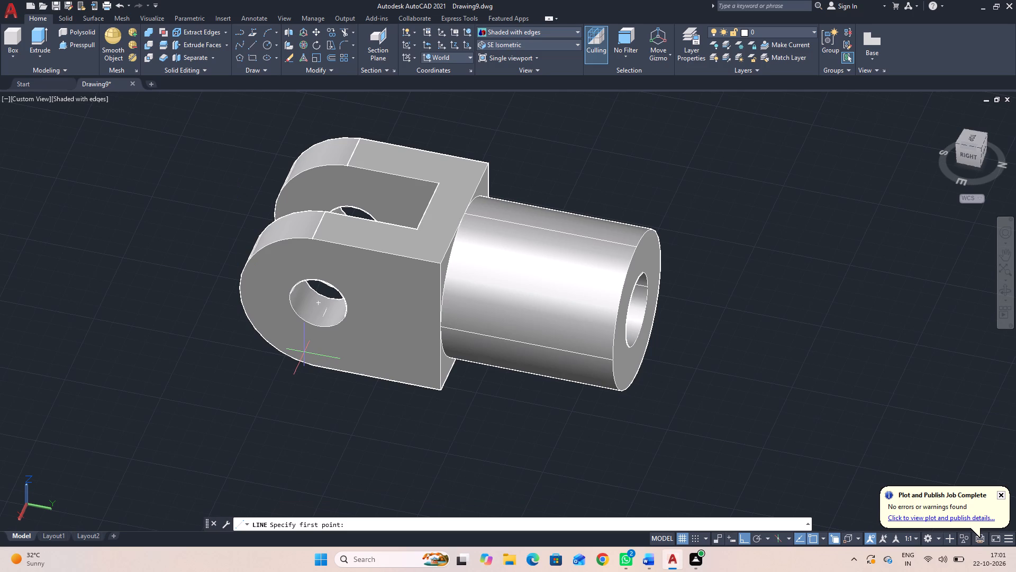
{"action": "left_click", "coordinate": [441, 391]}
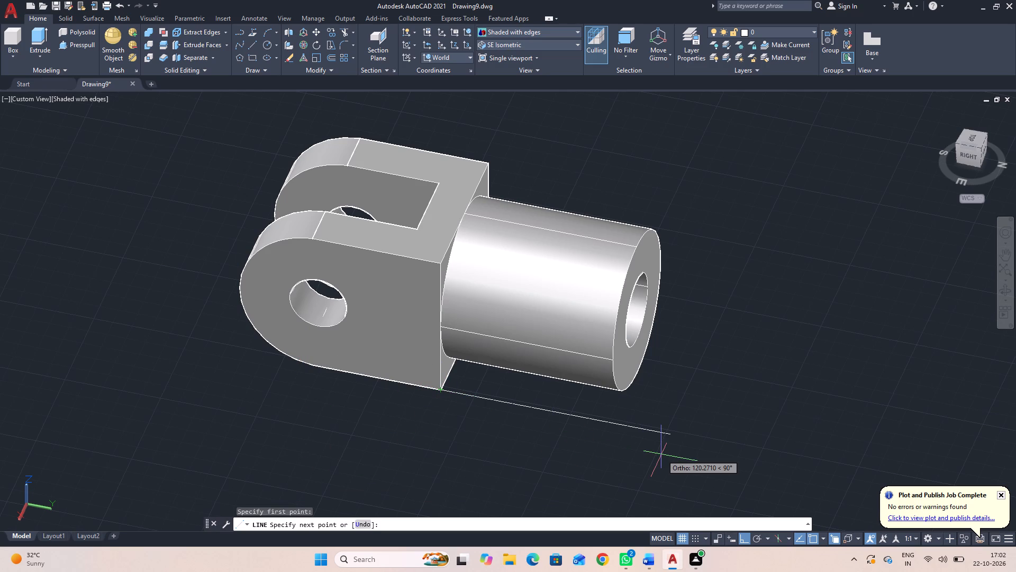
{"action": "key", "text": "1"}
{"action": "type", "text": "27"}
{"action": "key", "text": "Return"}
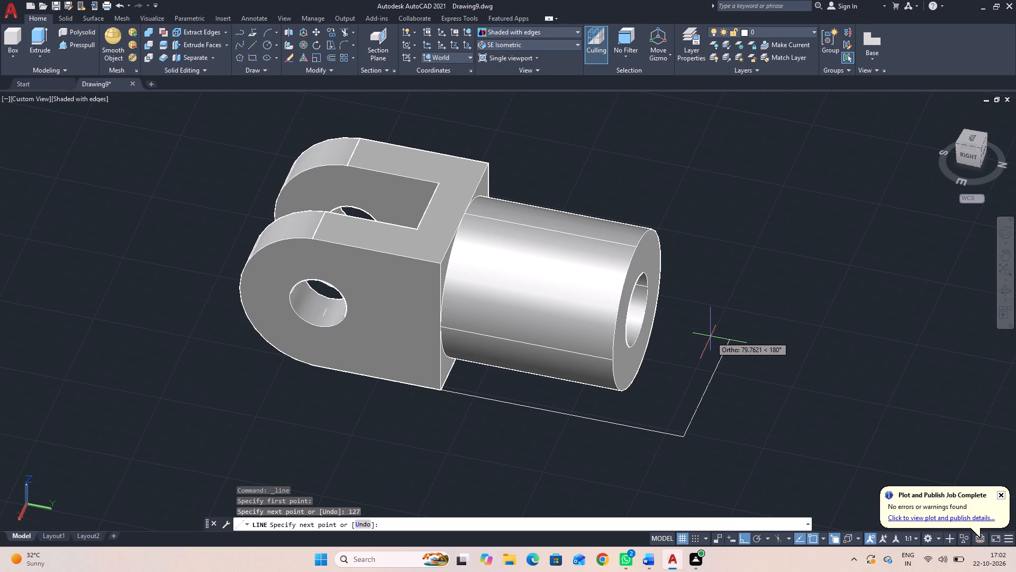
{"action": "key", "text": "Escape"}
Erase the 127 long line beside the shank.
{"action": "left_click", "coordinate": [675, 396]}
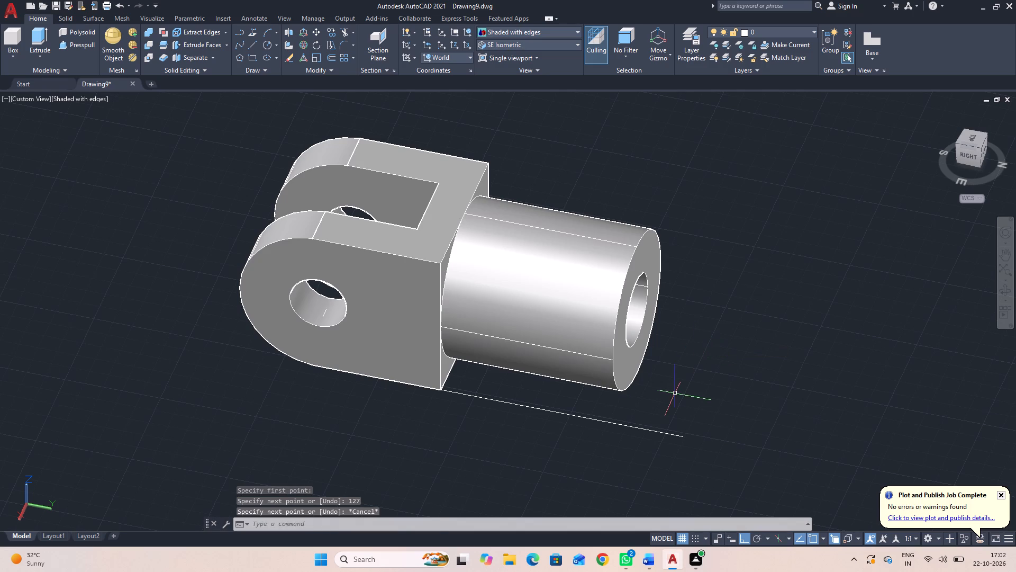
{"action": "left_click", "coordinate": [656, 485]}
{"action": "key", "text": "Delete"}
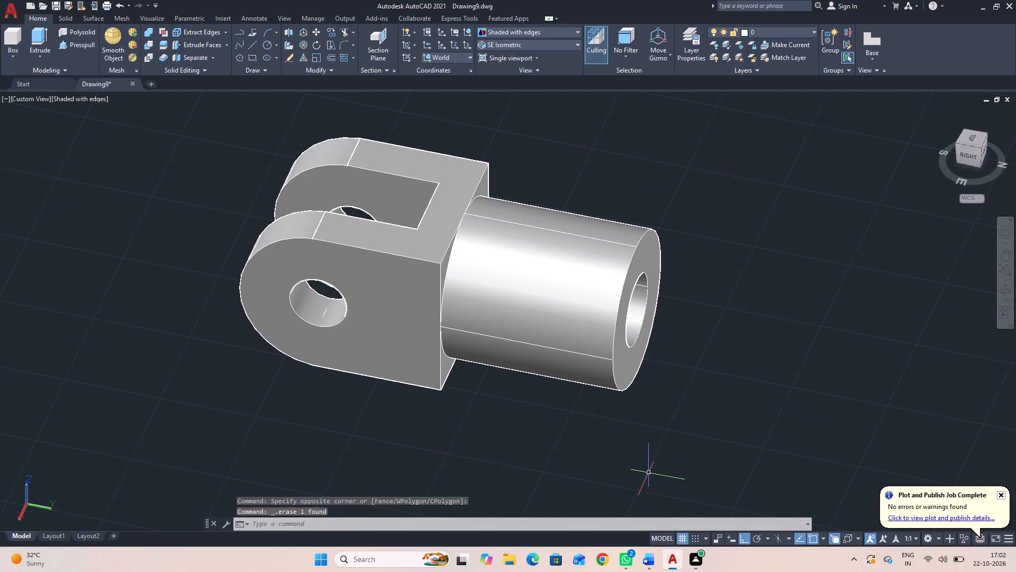
Draw a 90 long line from the block's bottom corner parallel to the shank, continuing to the bottom quadrant of the shank's outer end face.
{"action": "type", "text": "l"}
{"action": "key", "text": "space"}
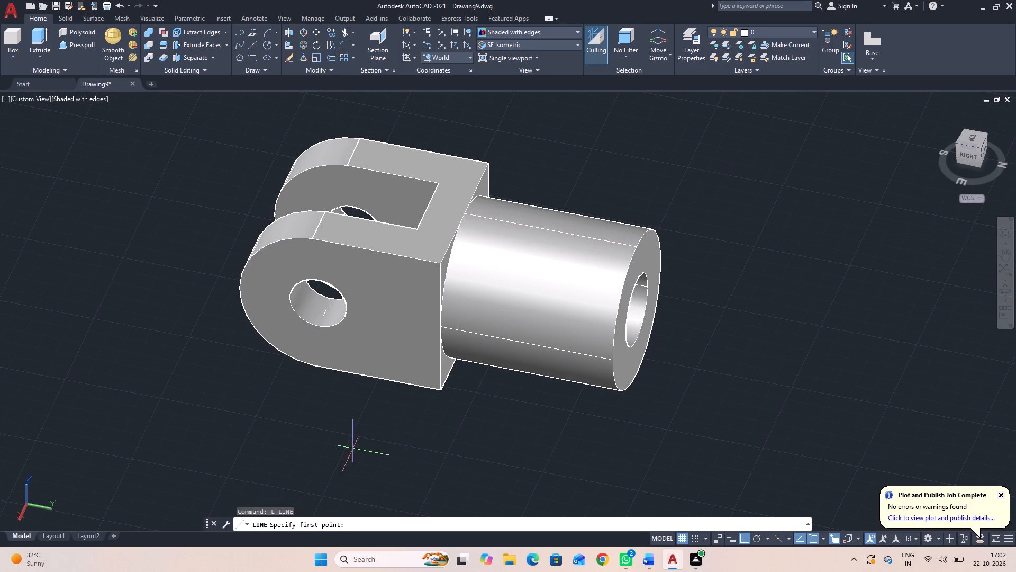
{"action": "left_click", "coordinate": [441, 386]}
{"action": "type", "text": "90"}
{"action": "key", "text": "Return"}
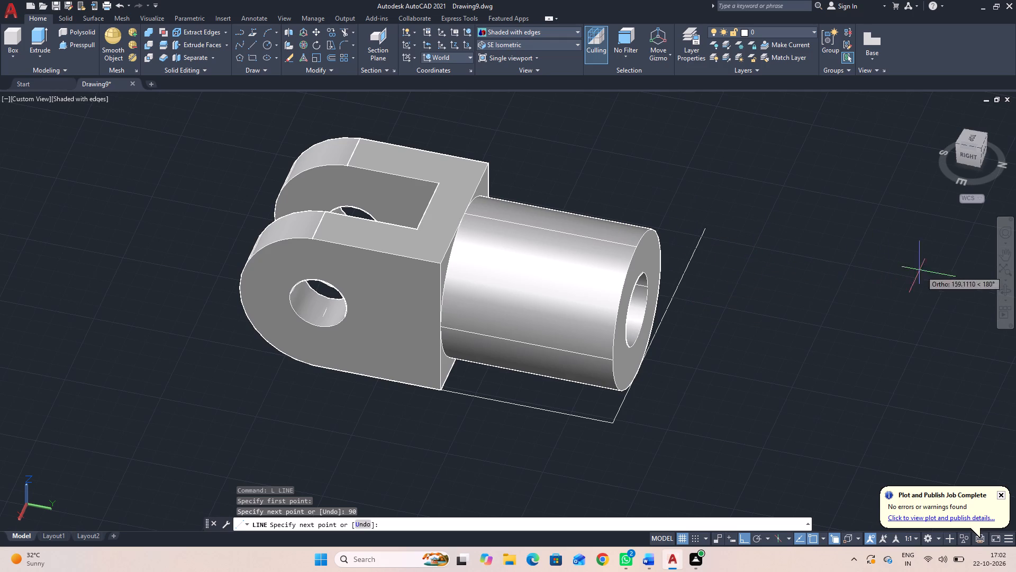
{"action": "left_click", "coordinate": [1008, 276]}
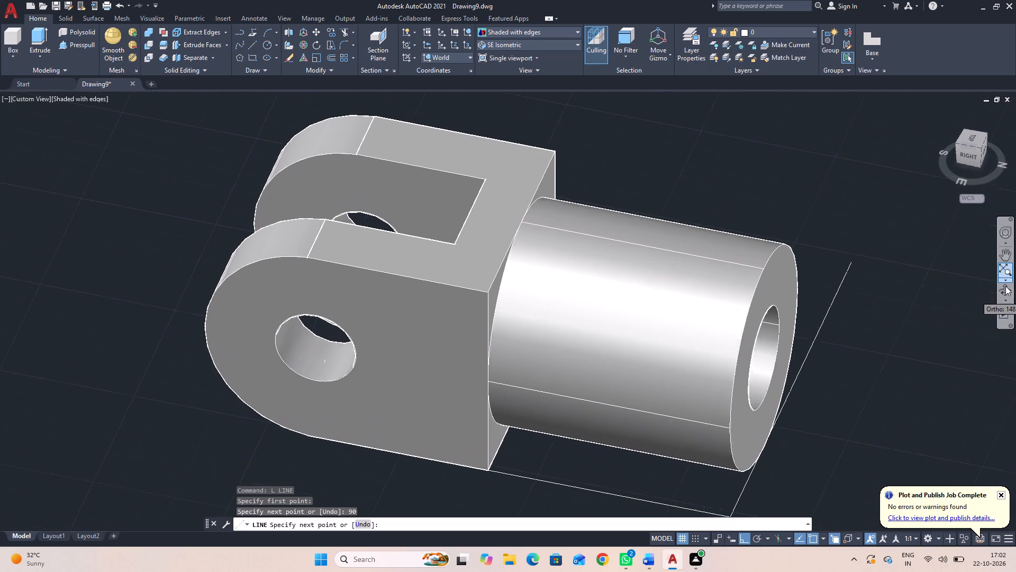
{"action": "left_click", "coordinate": [1006, 289]}
{"action": "left_click_drag", "start_coordinate": [965, 353], "coordinate": [842, 333]}
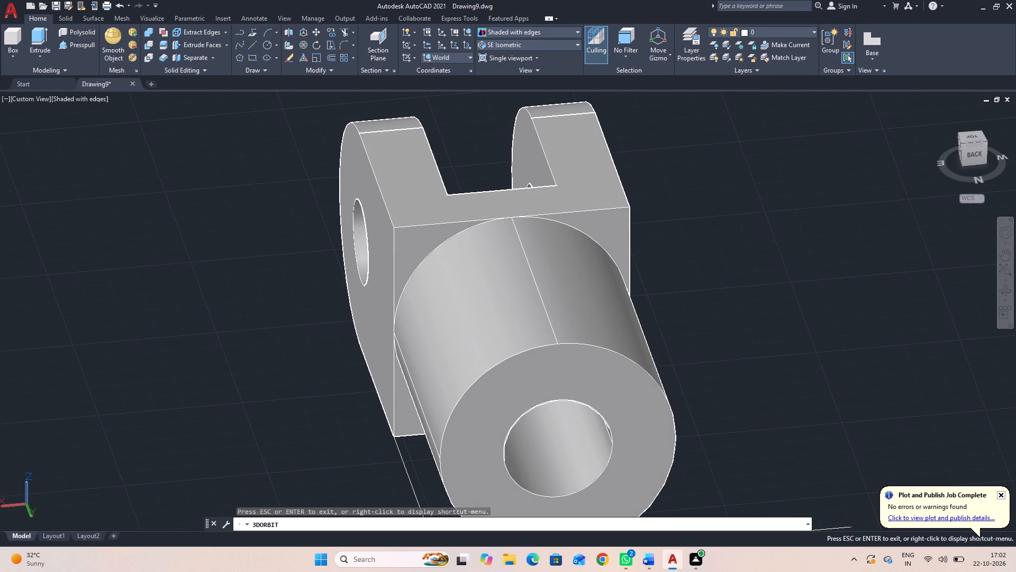
{"action": "scroll", "coordinate": [837, 325], "scroll_direction": "down", "scroll_amount": 1}
{"action": "middle_click_drag", "start_coordinate": [824, 334], "coordinate": [792, 199]}
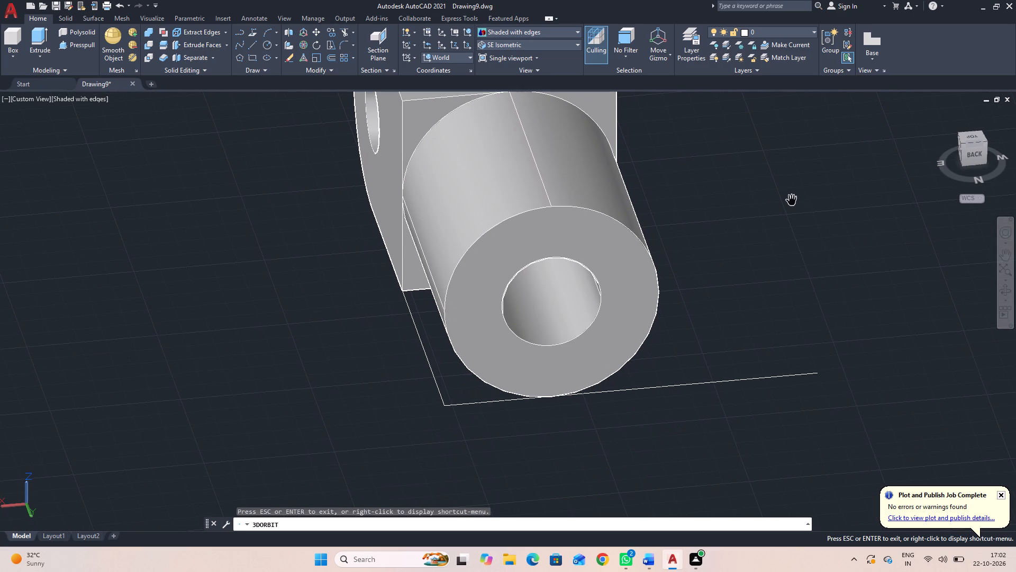
{"action": "key", "text": "Escape"}
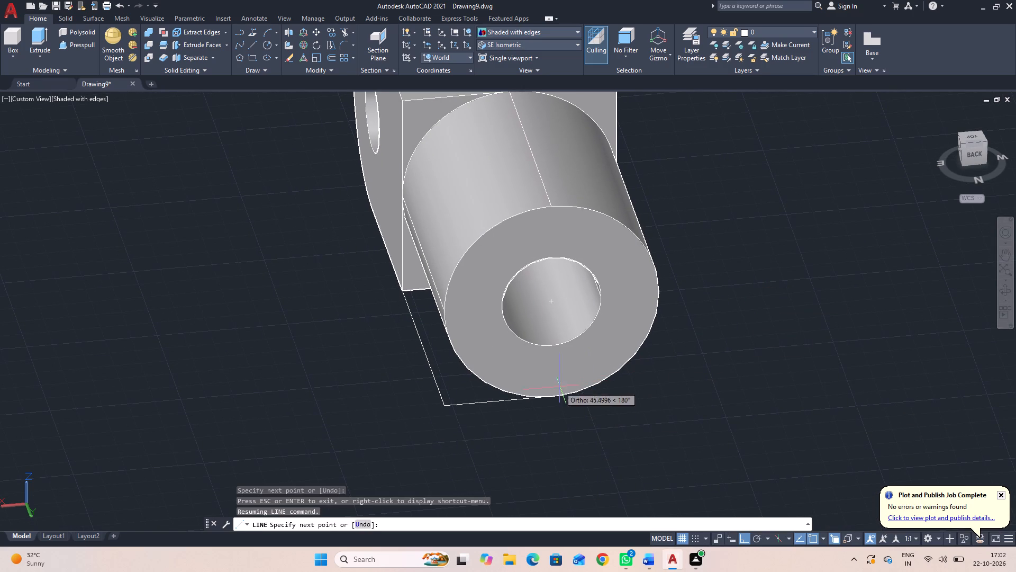
{"action": "left_click", "coordinate": [552, 395]}
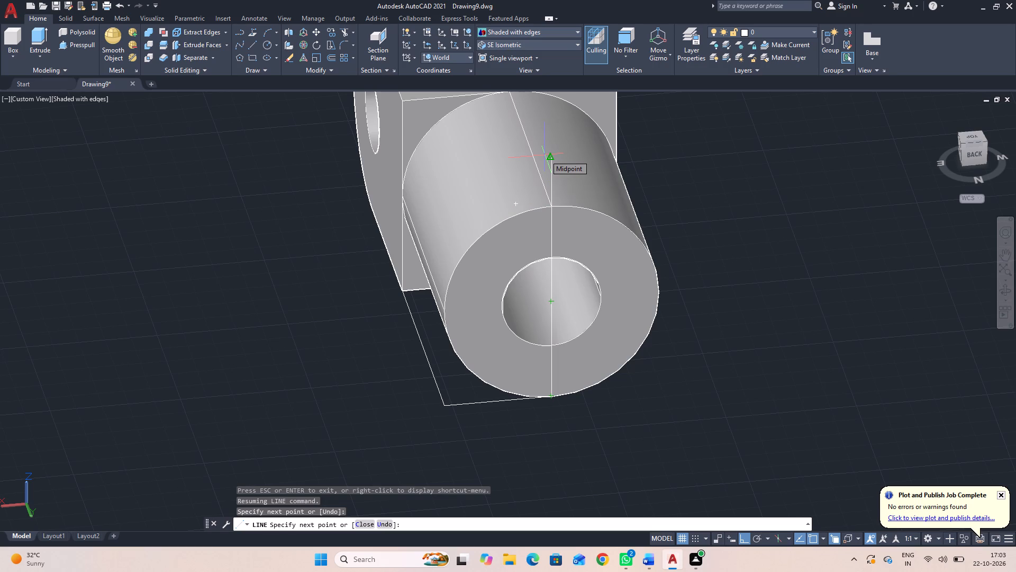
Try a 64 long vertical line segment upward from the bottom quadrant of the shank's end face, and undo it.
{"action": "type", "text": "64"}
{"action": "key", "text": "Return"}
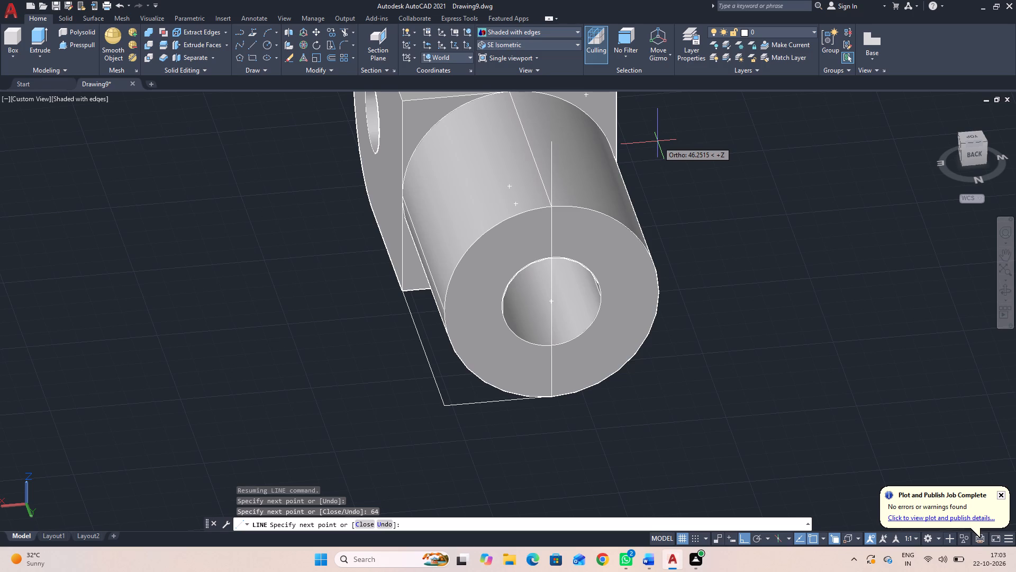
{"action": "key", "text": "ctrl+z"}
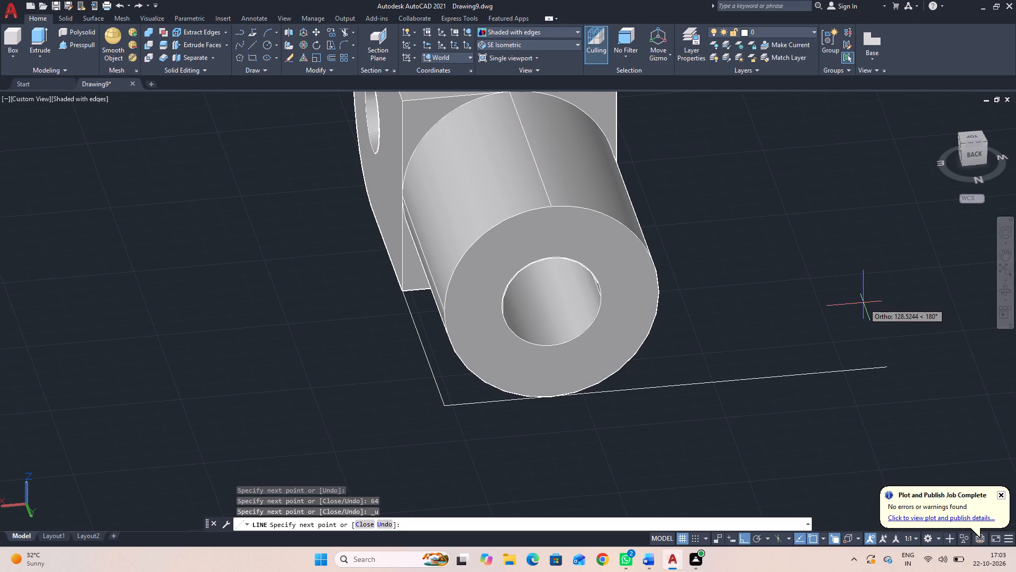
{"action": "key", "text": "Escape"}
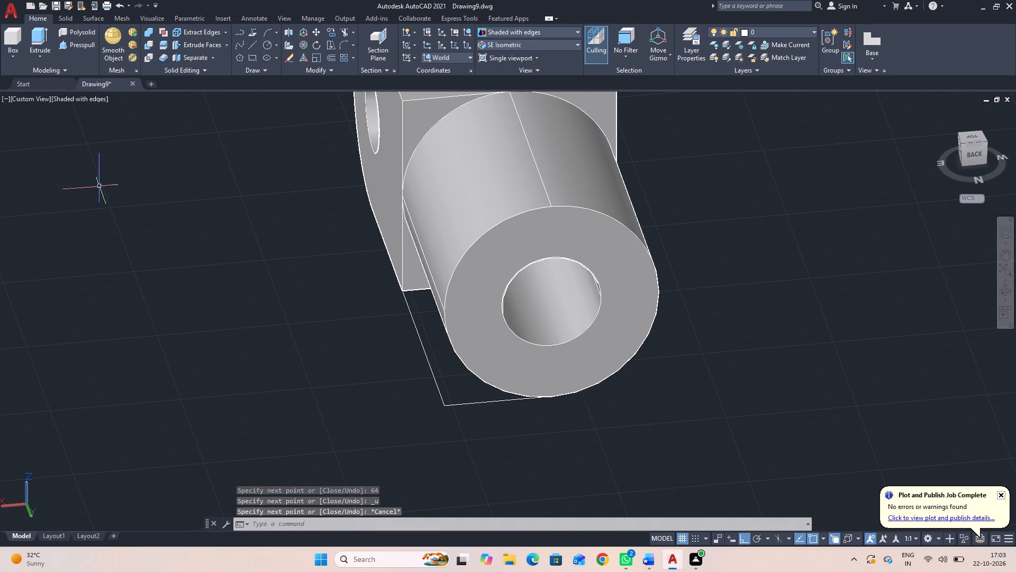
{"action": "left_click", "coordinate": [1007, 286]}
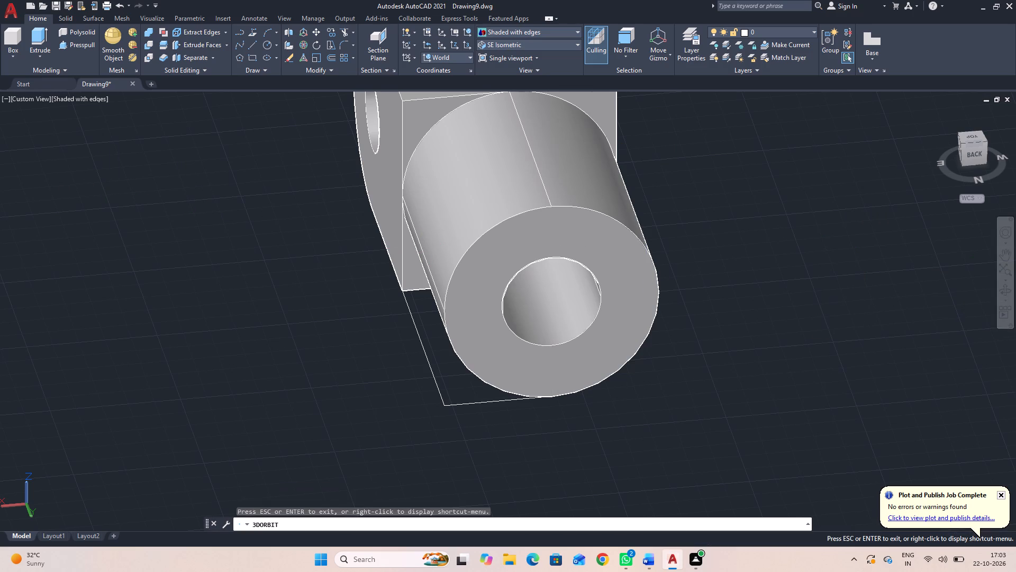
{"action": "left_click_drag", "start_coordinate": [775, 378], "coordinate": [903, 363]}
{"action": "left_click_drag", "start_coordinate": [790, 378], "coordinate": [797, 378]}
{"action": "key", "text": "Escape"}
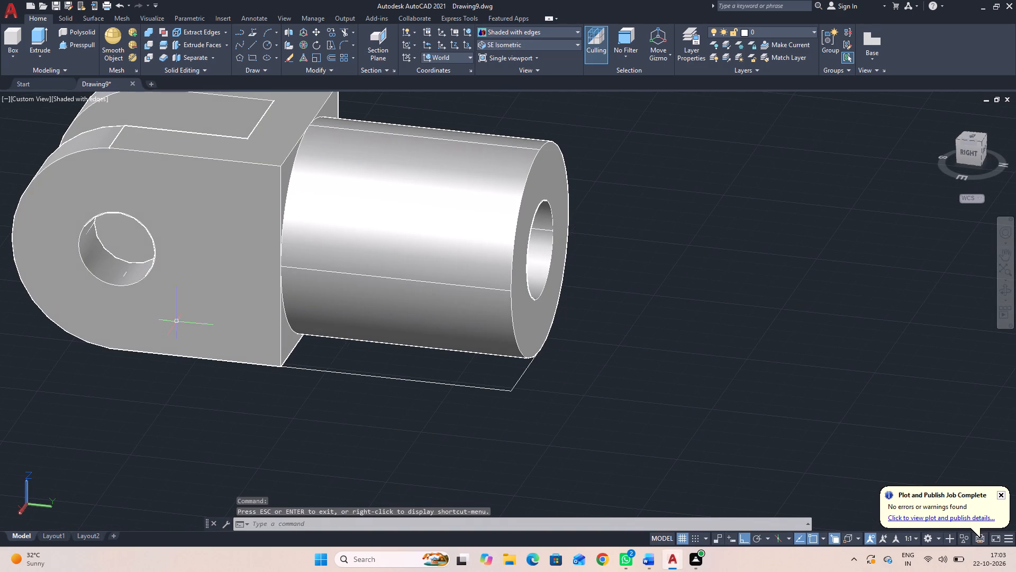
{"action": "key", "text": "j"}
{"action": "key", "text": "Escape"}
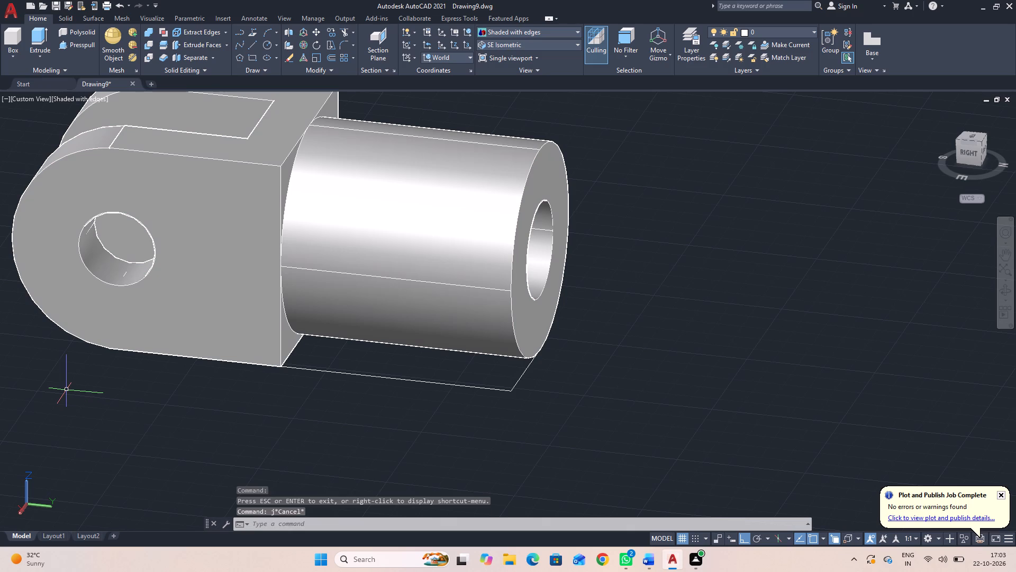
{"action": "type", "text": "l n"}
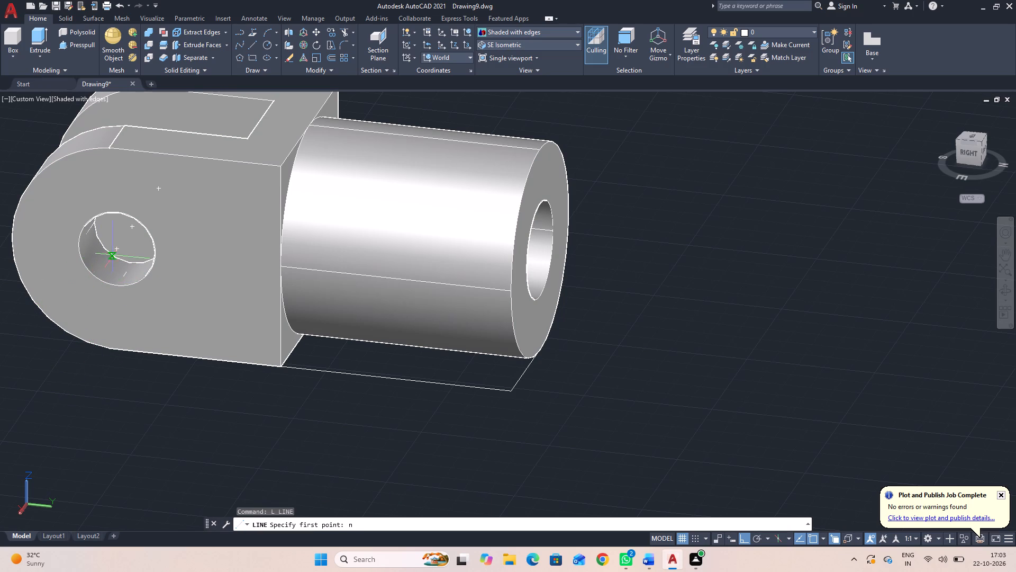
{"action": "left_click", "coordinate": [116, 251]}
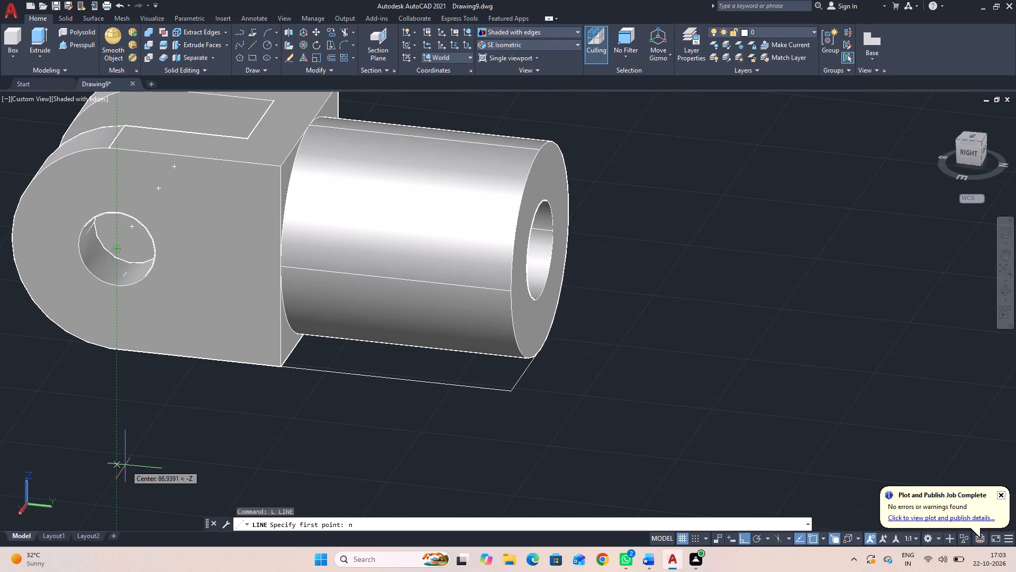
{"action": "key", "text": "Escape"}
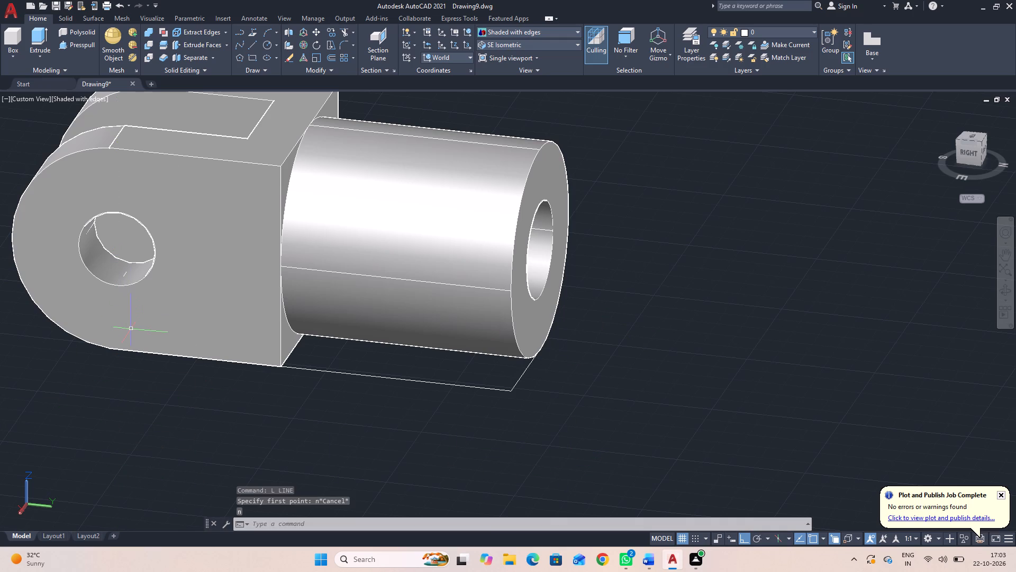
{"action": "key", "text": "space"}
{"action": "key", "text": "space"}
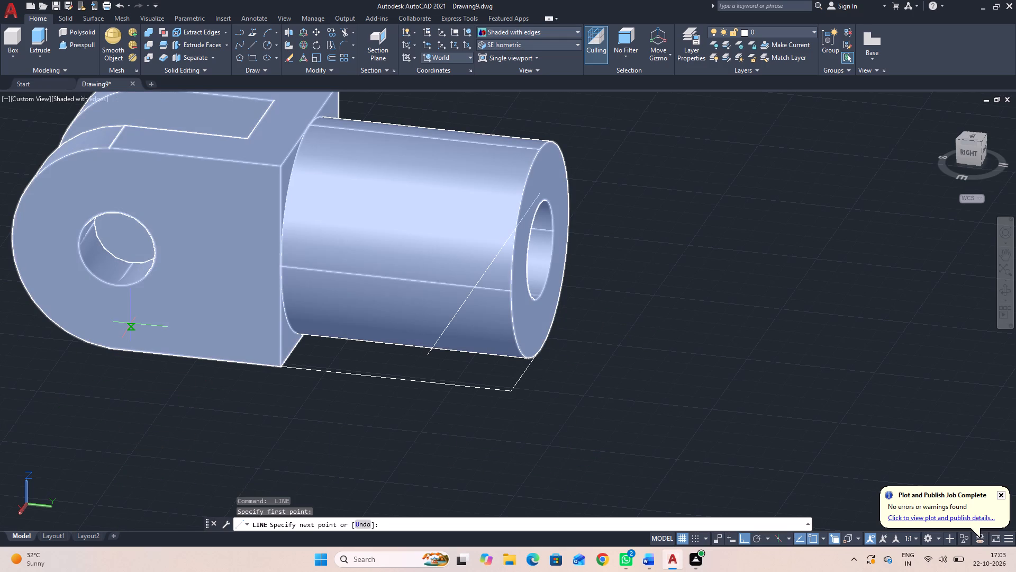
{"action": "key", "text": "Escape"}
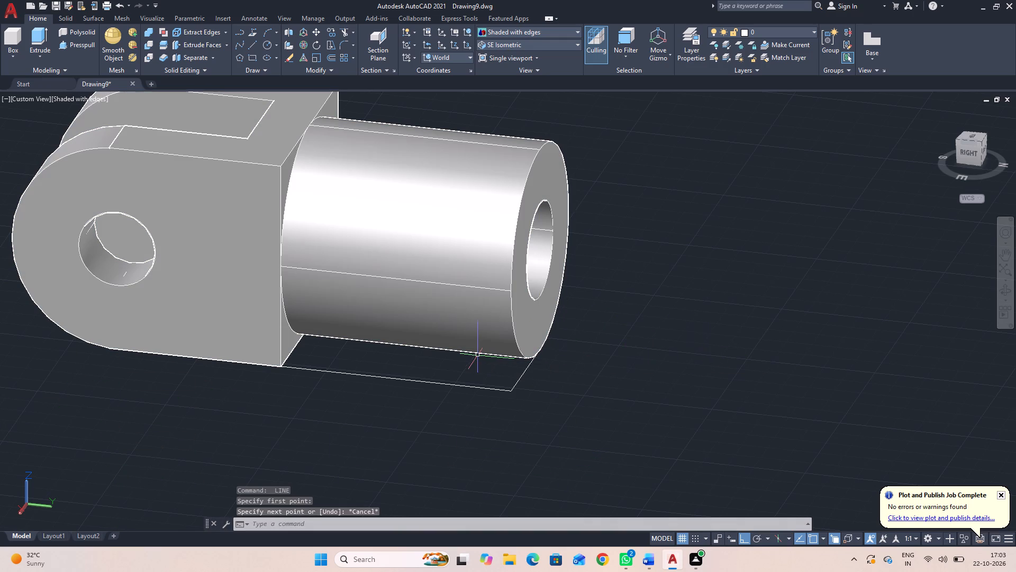
Draw connected lines from the near pin hole centre to the shank end face's side quadrant, to its centre, and 64 vertically up.
{"action": "key", "text": "space"}
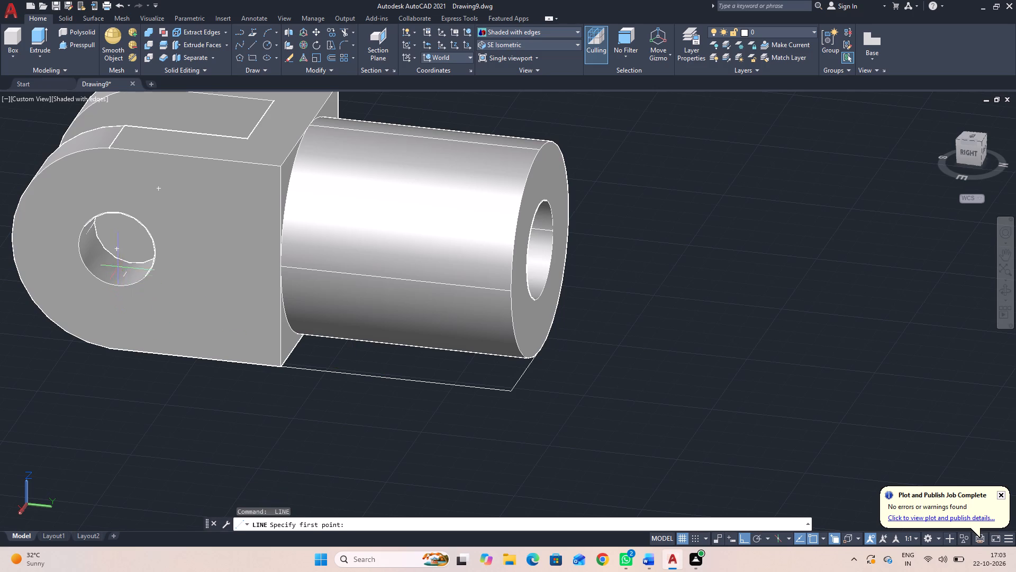
{"action": "left_click", "coordinate": [119, 247]}
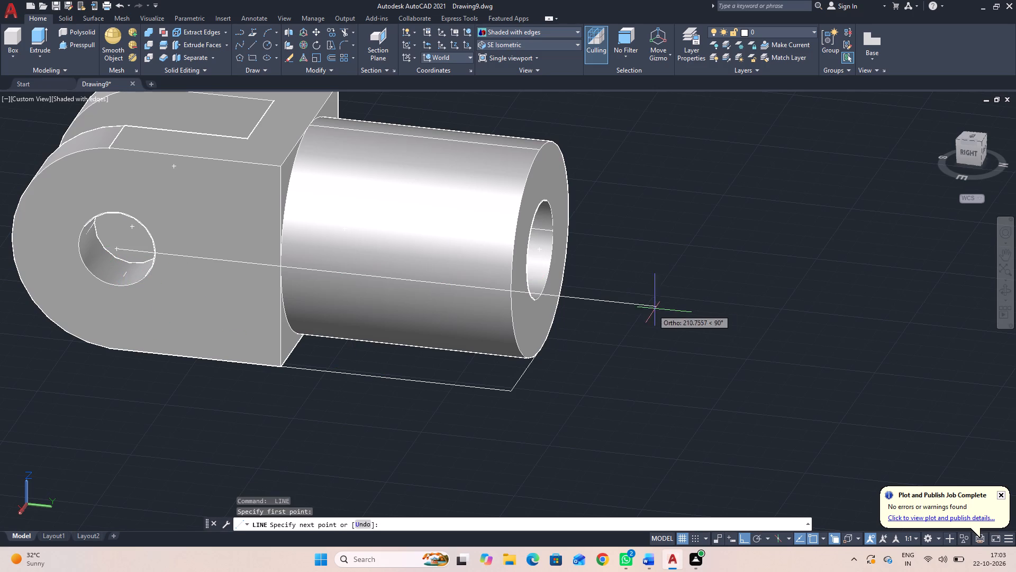
{"action": "left_click", "coordinate": [510, 290]}
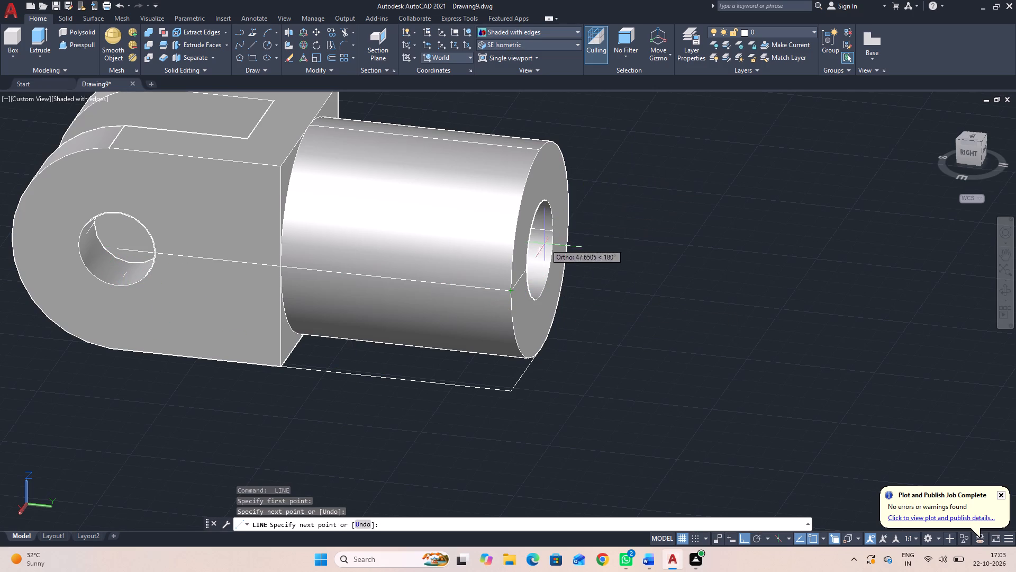
{"action": "left_click", "coordinate": [538, 250]}
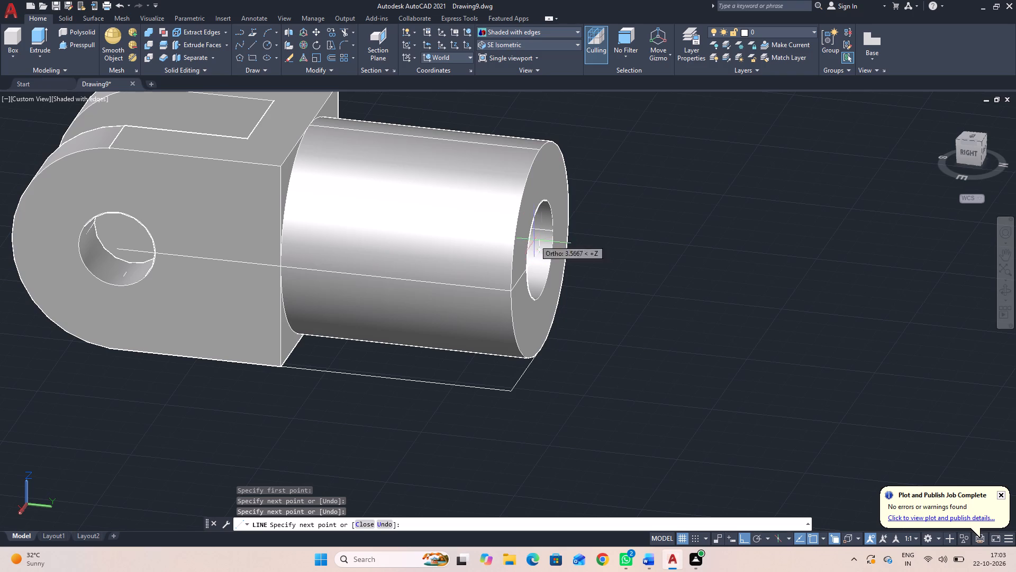
{"action": "type", "text": "64"}
{"action": "key", "text": "Return"}
{"action": "key", "text": "Escape"}
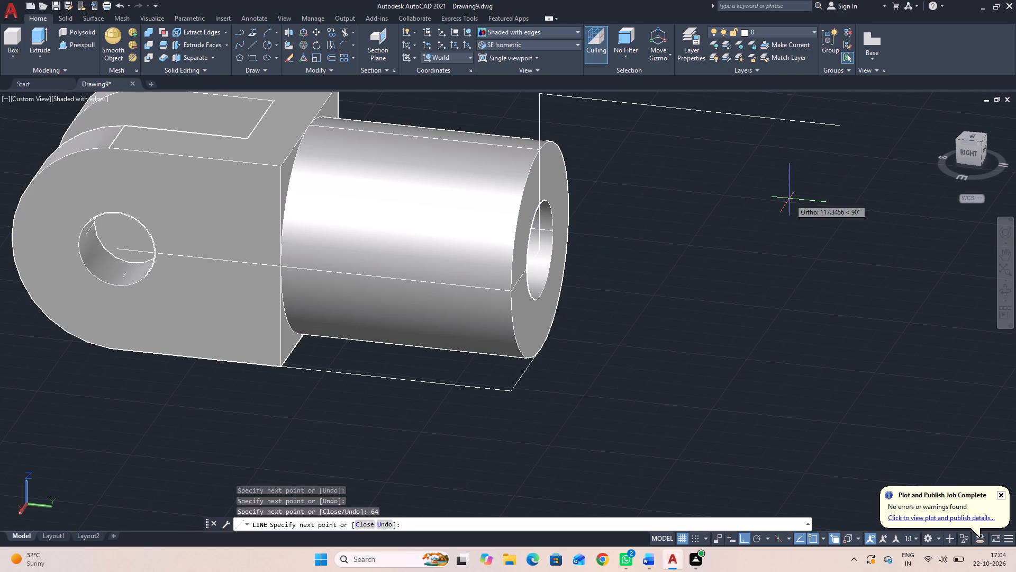
Create a box 26.5 long and 57 wide from the shank end face's top quadrant, with its height reaching the vertical construction line's top end.
{"action": "left_click", "coordinate": [1005, 288]}
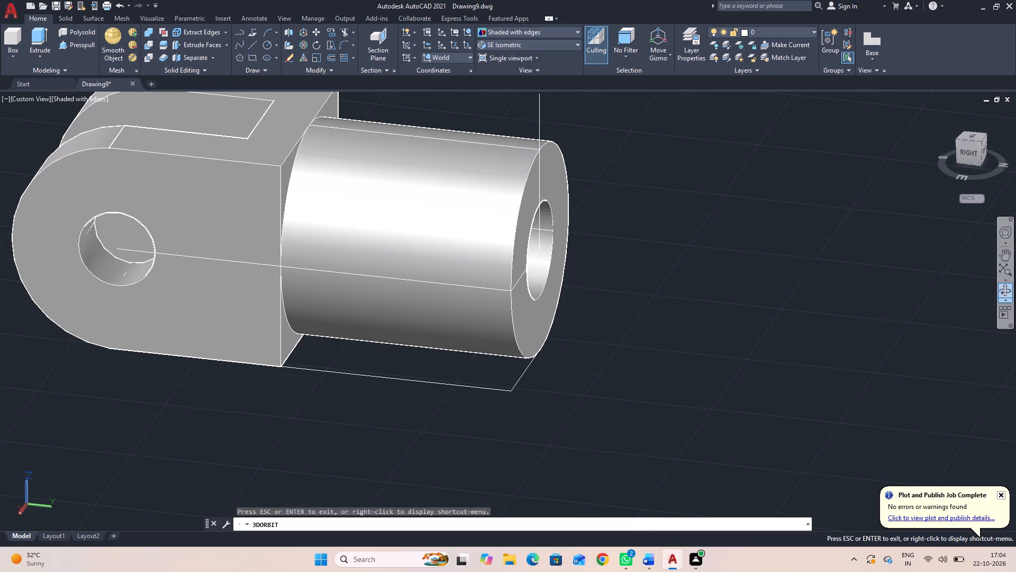
{"action": "left_click_drag", "start_coordinate": [855, 273], "coordinate": [734, 339]}
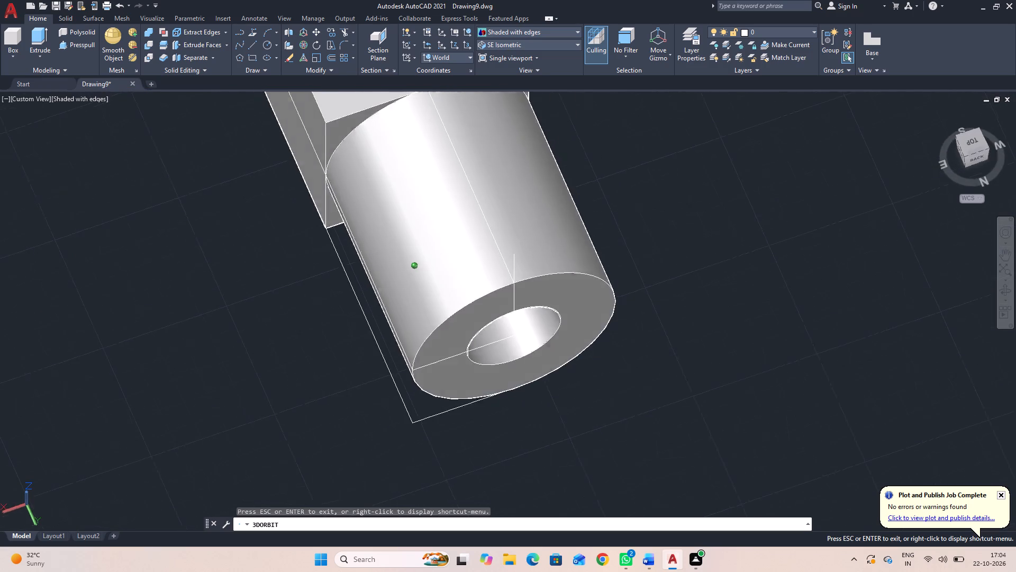
{"action": "left_click_drag", "start_coordinate": [734, 339], "coordinate": [803, 297]}
{"action": "left_click", "coordinate": [802, 299]}
{"action": "middle_click_drag", "start_coordinate": [793, 289], "coordinate": [830, 360]}
{"action": "key", "text": "Escape"}
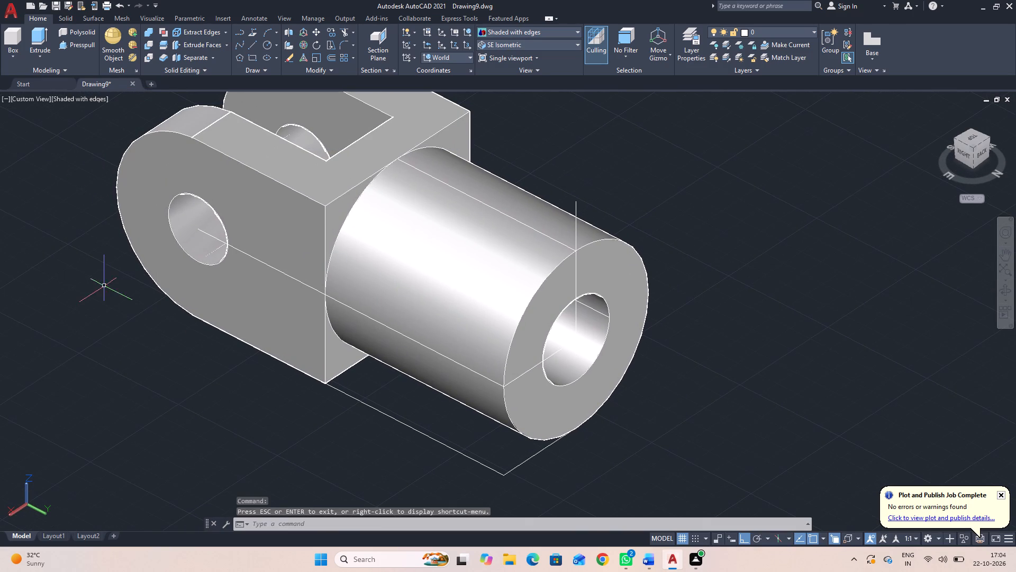
{"action": "left_click", "coordinate": [12, 30]}
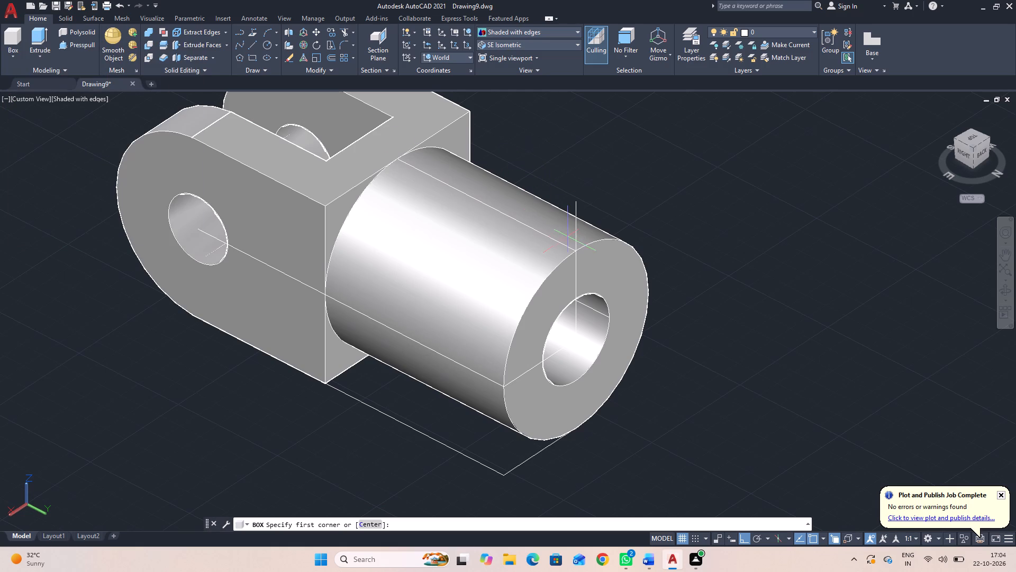
{"action": "left_click", "coordinate": [578, 248]}
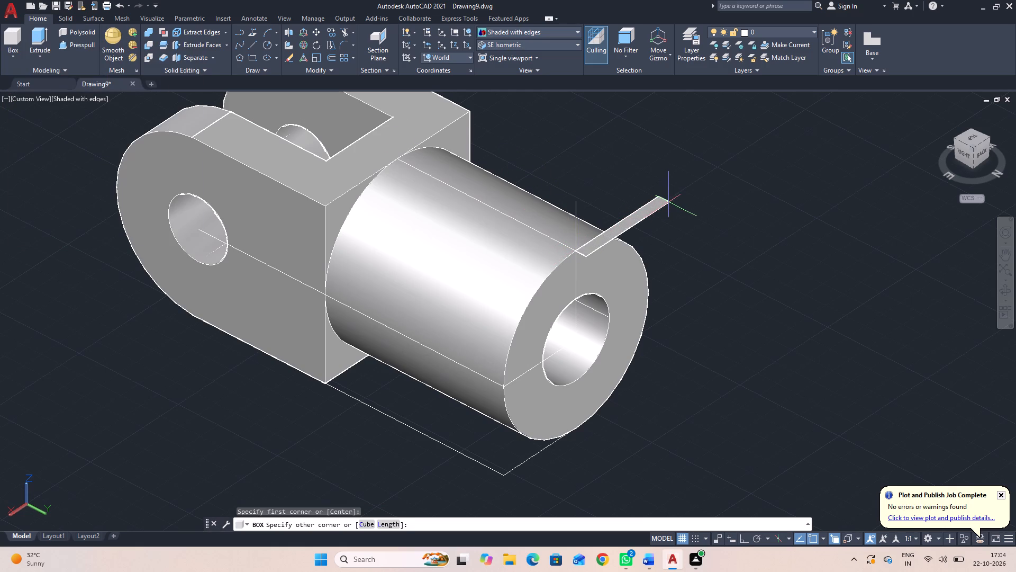
{"action": "type", "text": "l"}
{"action": "key", "text": "space"}
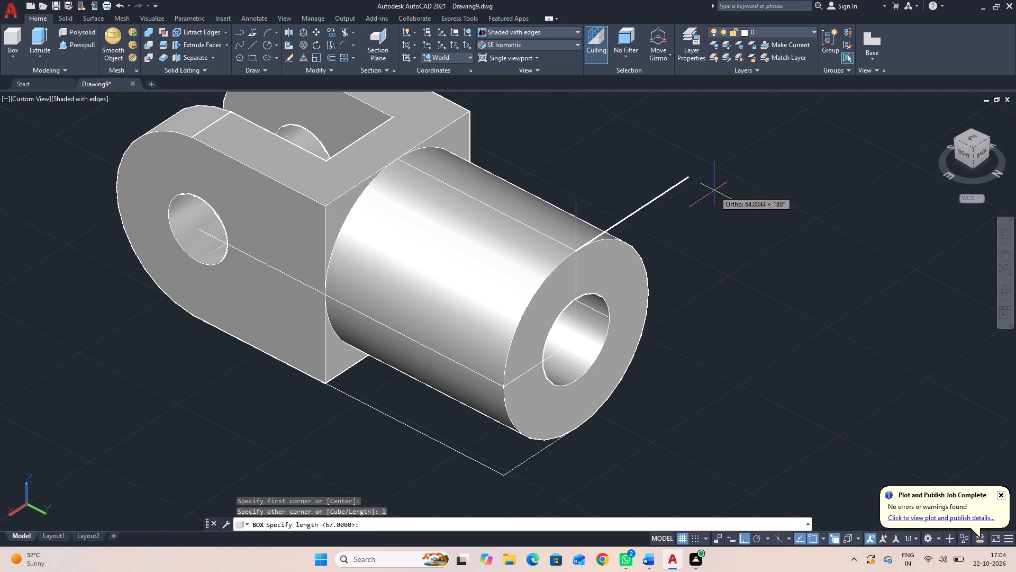
{"action": "type", "text": "26.5"}
{"action": "key", "text": "Return"}
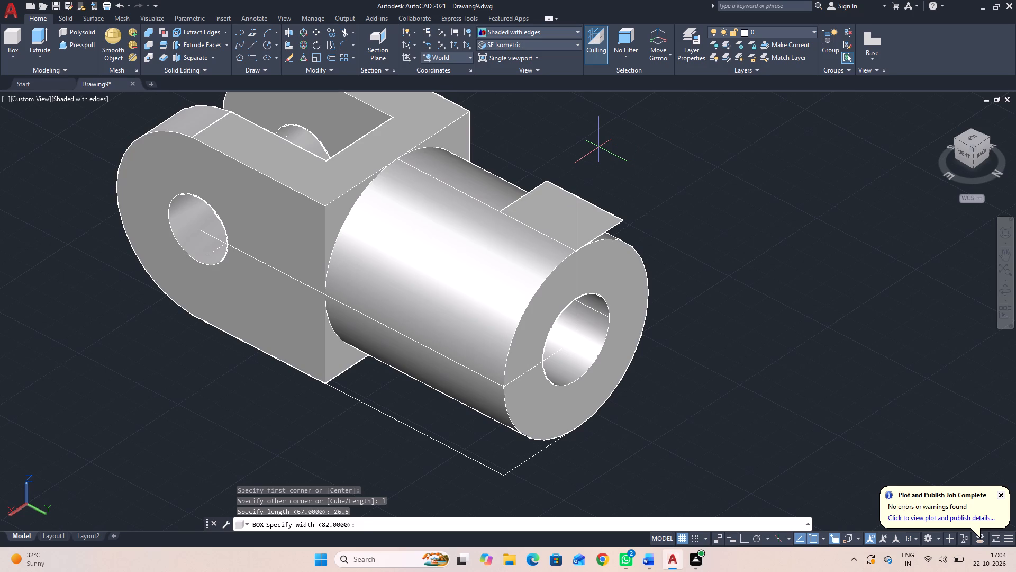
{"action": "type", "text": "57"}
{"action": "key", "text": "Return"}
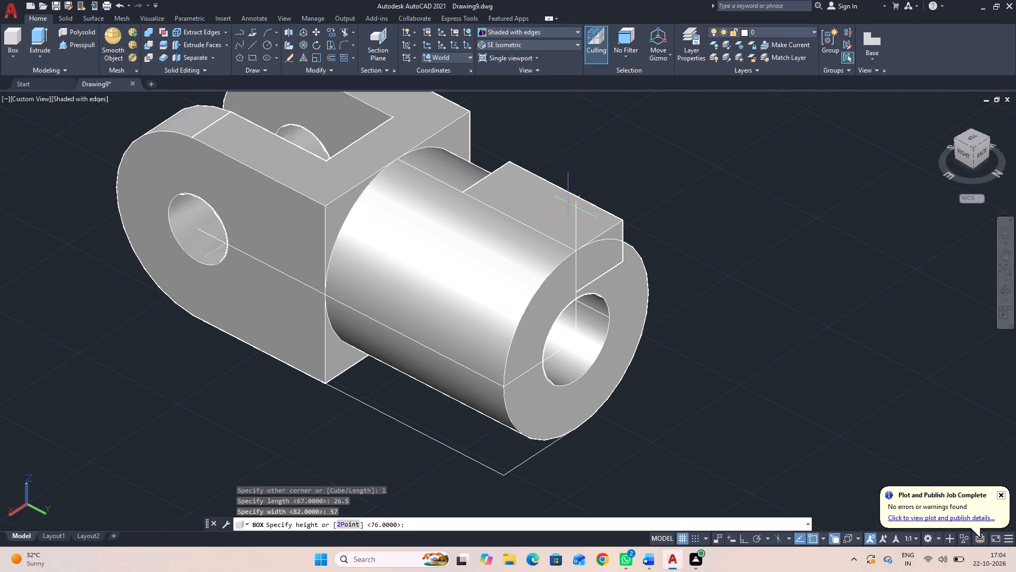
{"action": "left_click", "coordinate": [573, 202]}
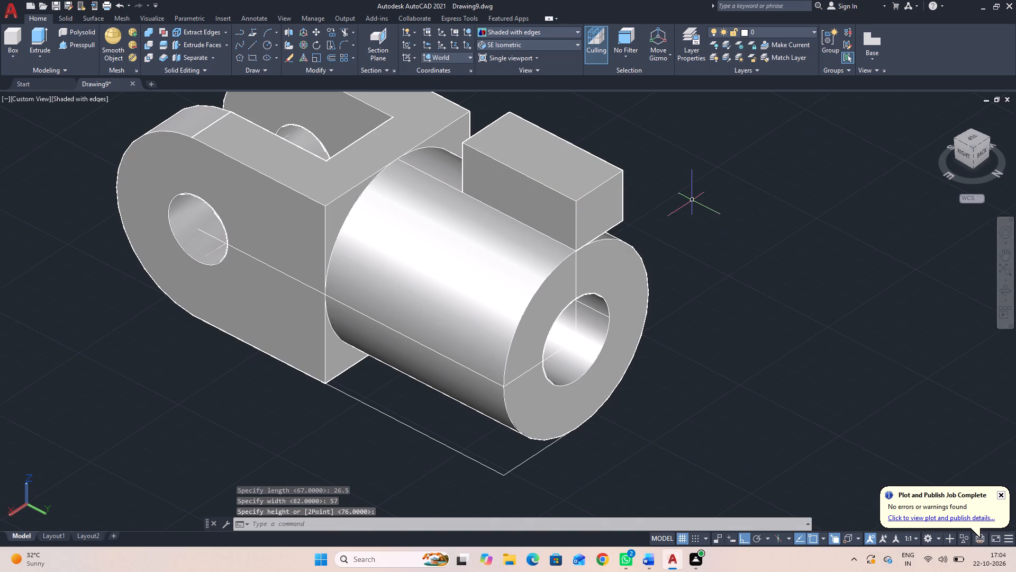
Copy the box sideways by its own length so the two boxes sit side by side about the shank's centre line.
{"action": "left_click", "coordinate": [607, 201]}
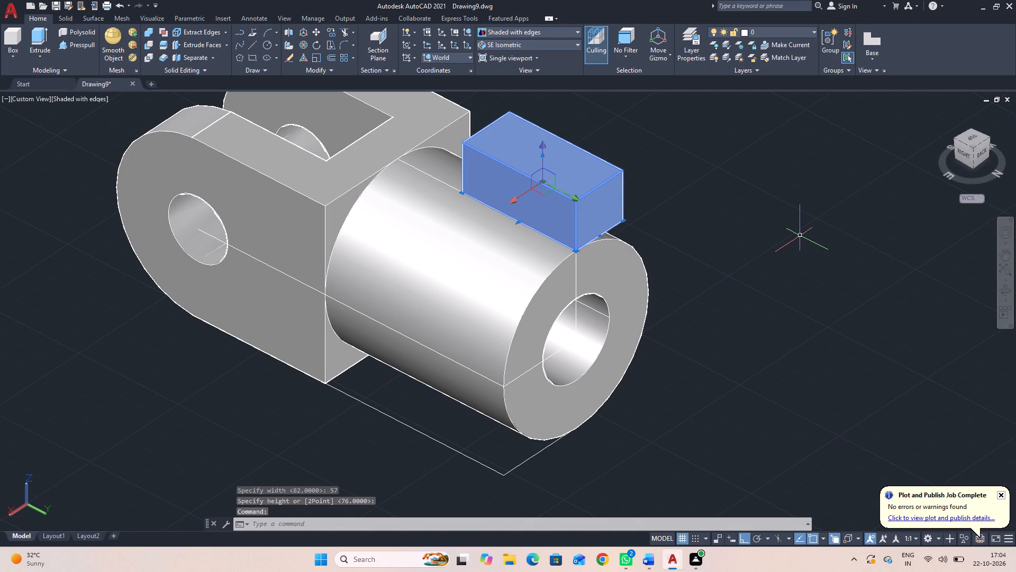
{"action": "key", "text": "c"}
{"action": "type", "text": "o"}
{"action": "key", "text": "space"}
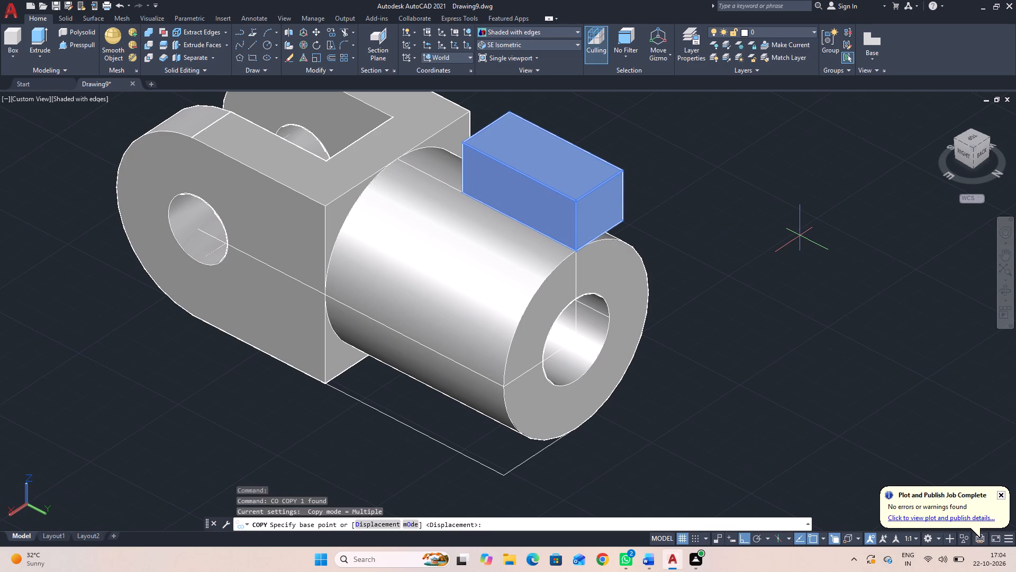
{"action": "left_click", "coordinate": [625, 168]}
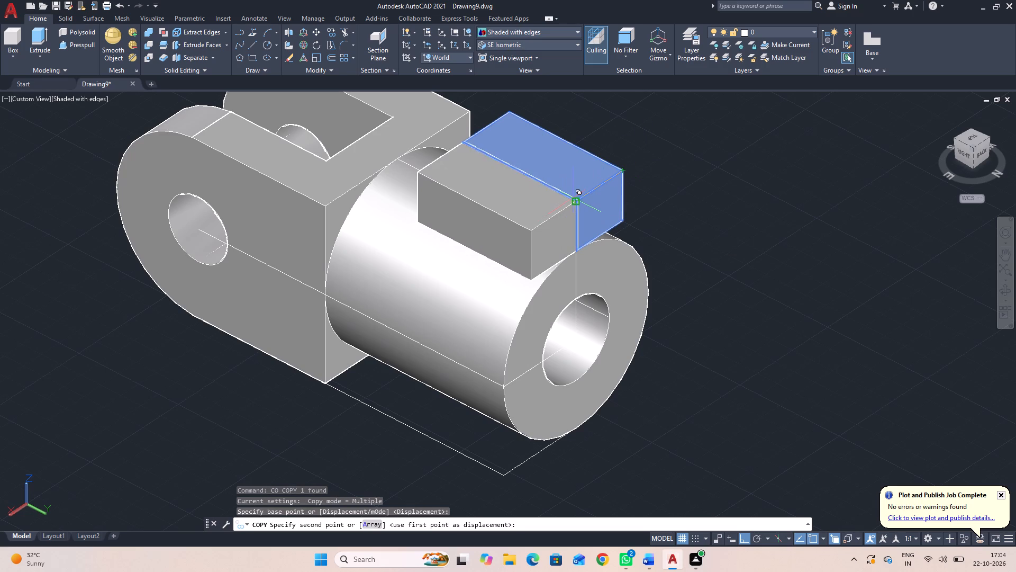
{"action": "left_click", "coordinate": [574, 198]}
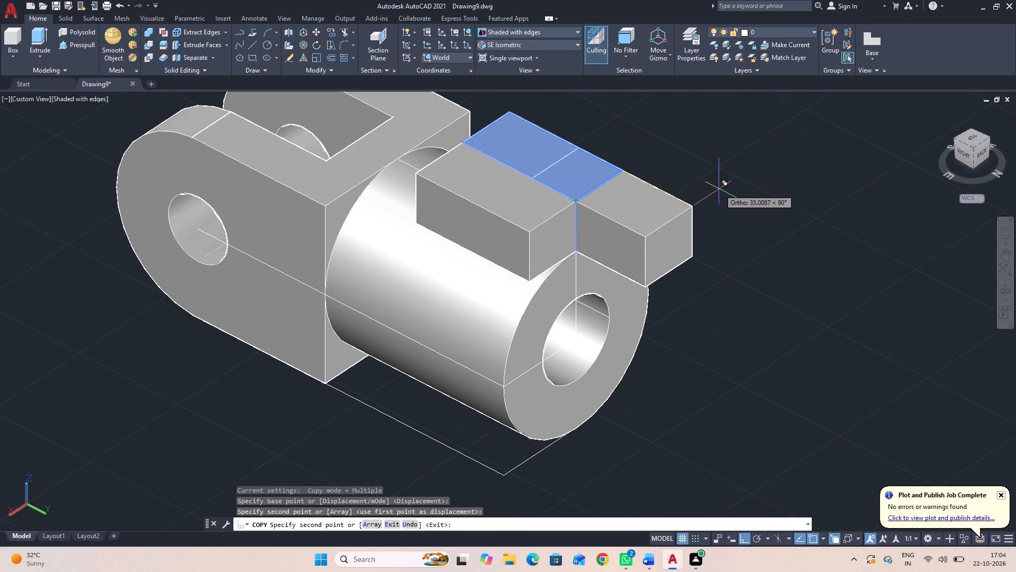
{"action": "key", "text": "Escape"}
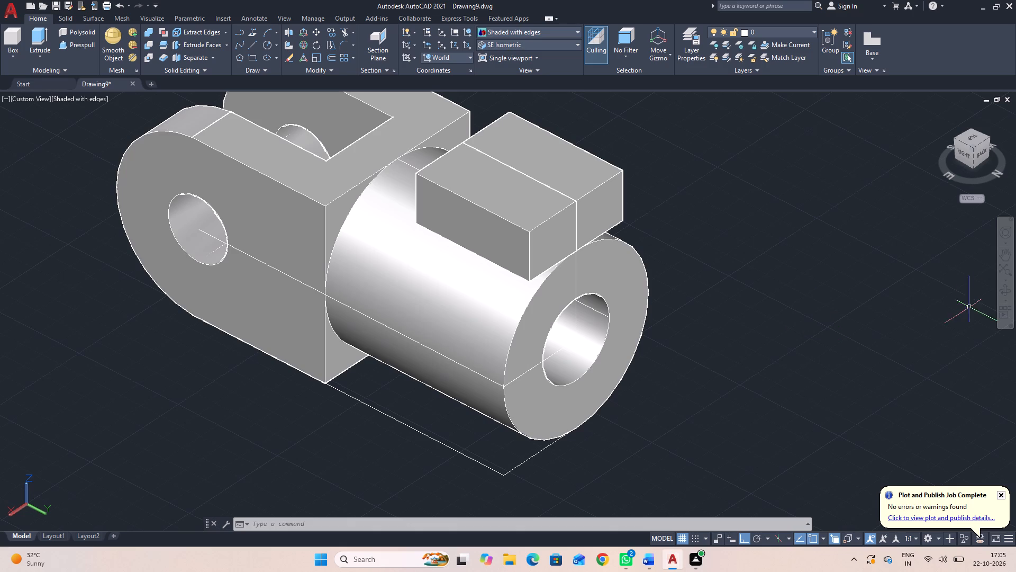
Presspull the underside of the copied box downward into the shank.
{"action": "left_click", "coordinate": [1004, 291]}
{"action": "left_click_drag", "start_coordinate": [734, 377], "coordinate": [809, 375]}
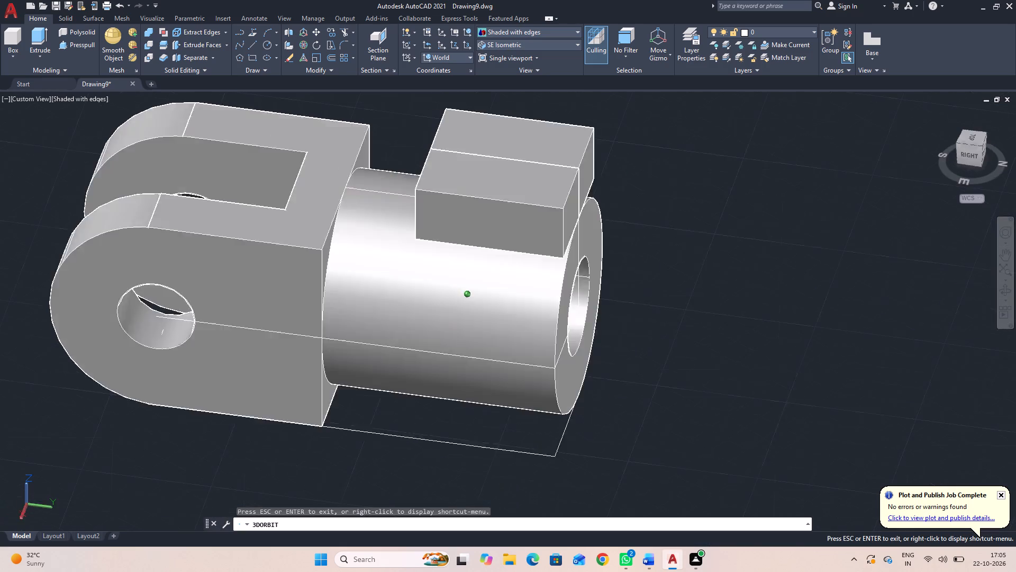
{"action": "left_click_drag", "start_coordinate": [809, 375], "coordinate": [847, 364]}
{"action": "middle_click_drag", "start_coordinate": [739, 299], "coordinate": [737, 322]}
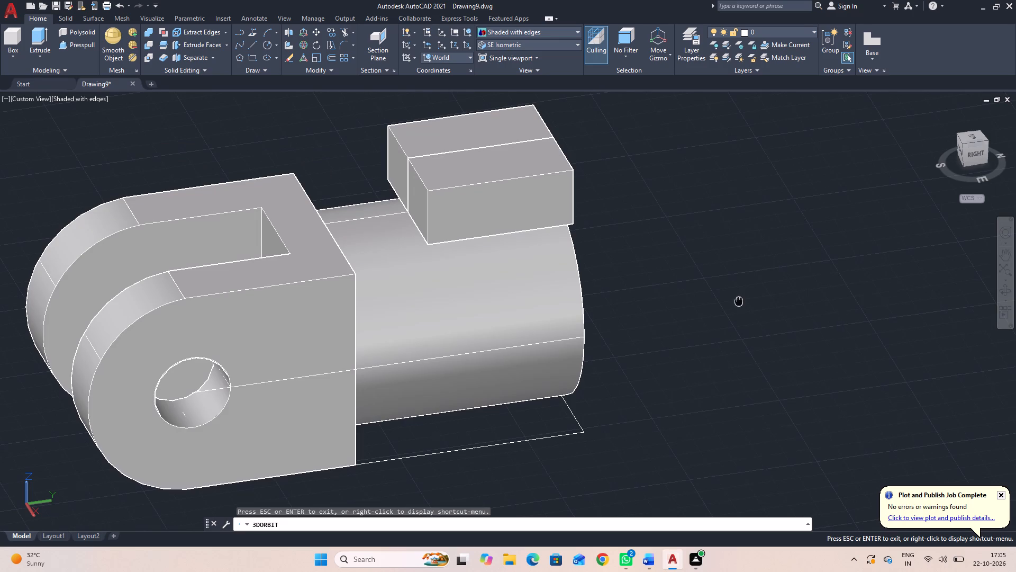
{"action": "middle_click_drag", "start_coordinate": [737, 322], "coordinate": [724, 354]}
{"action": "left_click", "coordinate": [1006, 289]}
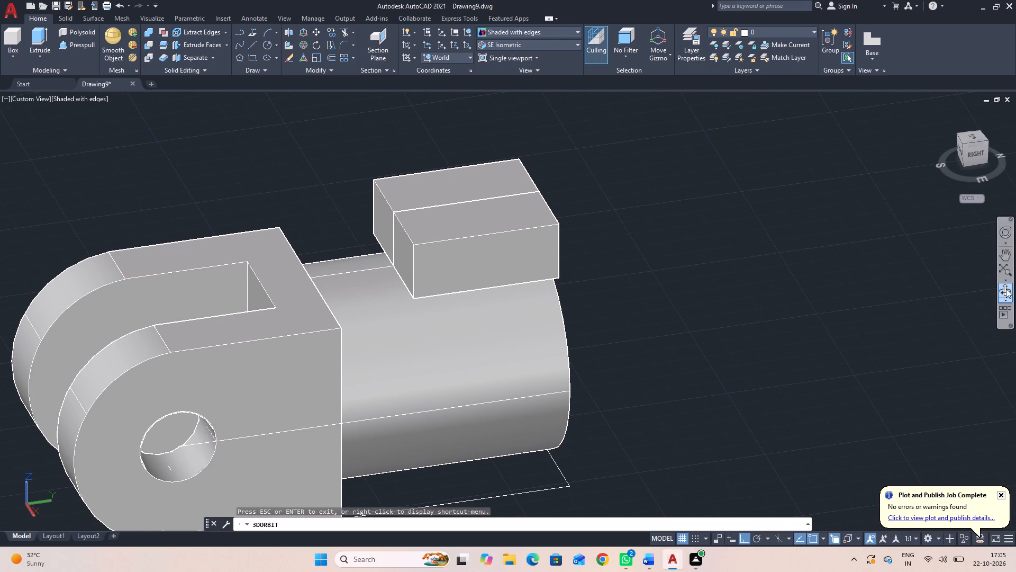
{"action": "left_click_drag", "start_coordinate": [956, 310], "coordinate": [752, 368]}
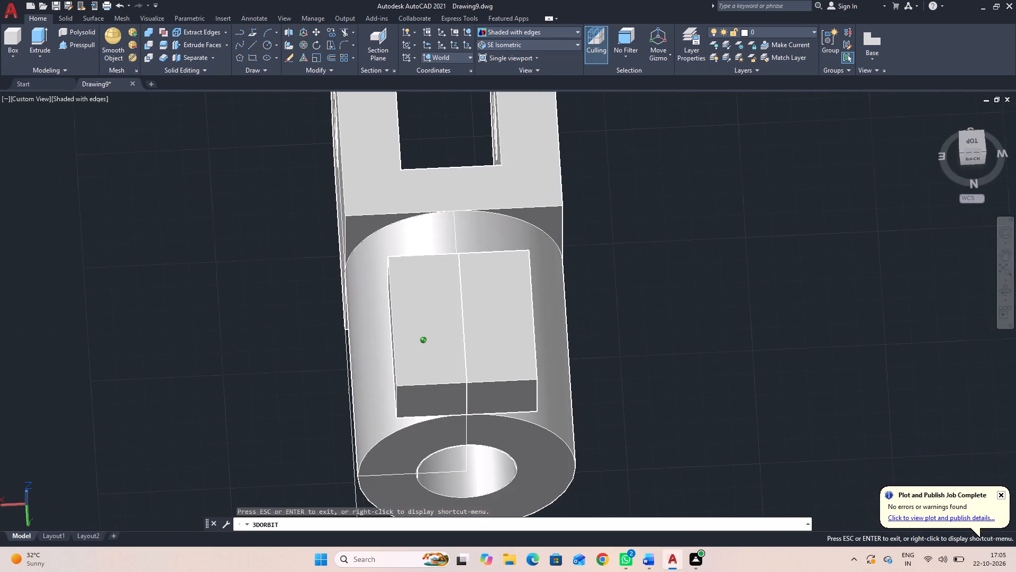
{"action": "left_click_drag", "start_coordinate": [752, 368], "coordinate": [764, 281]}
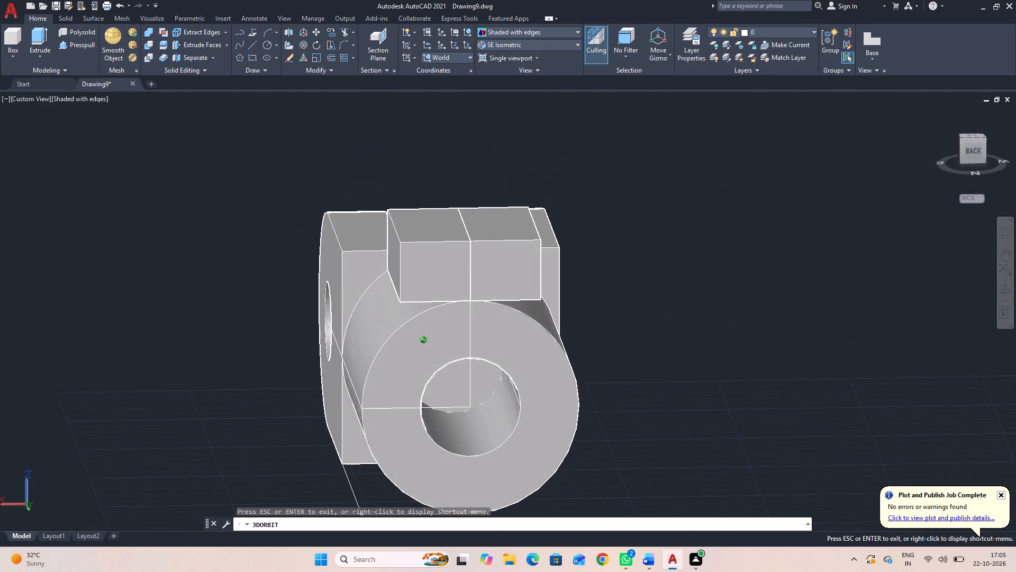
{"action": "left_click_drag", "start_coordinate": [764, 281], "coordinate": [836, 276]}
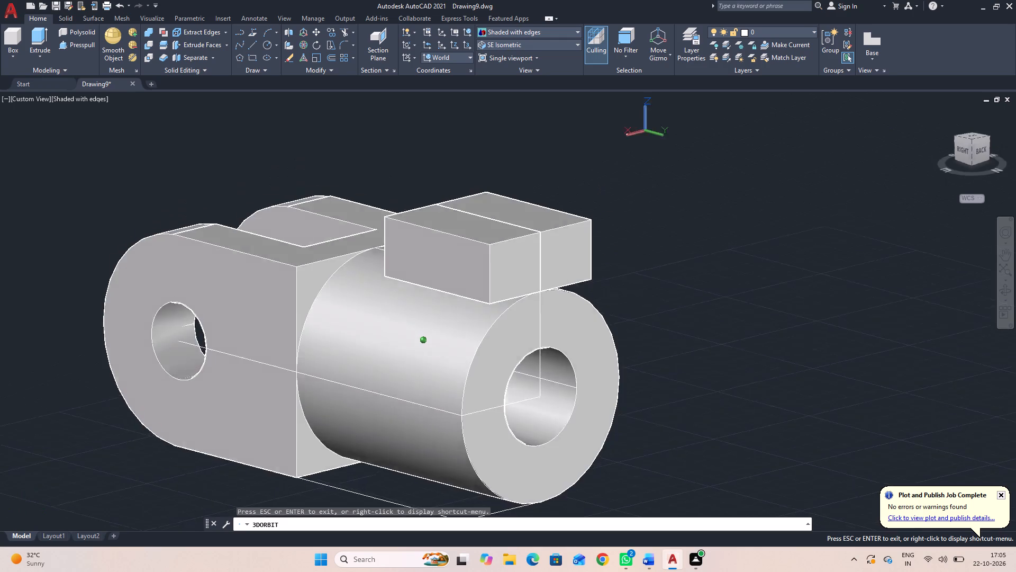
{"action": "left_click_drag", "start_coordinate": [836, 276], "coordinate": [839, 245]}
{"action": "left_click_drag", "start_coordinate": [815, 291], "coordinate": [820, 280]}
{"action": "key", "text": "Escape"}
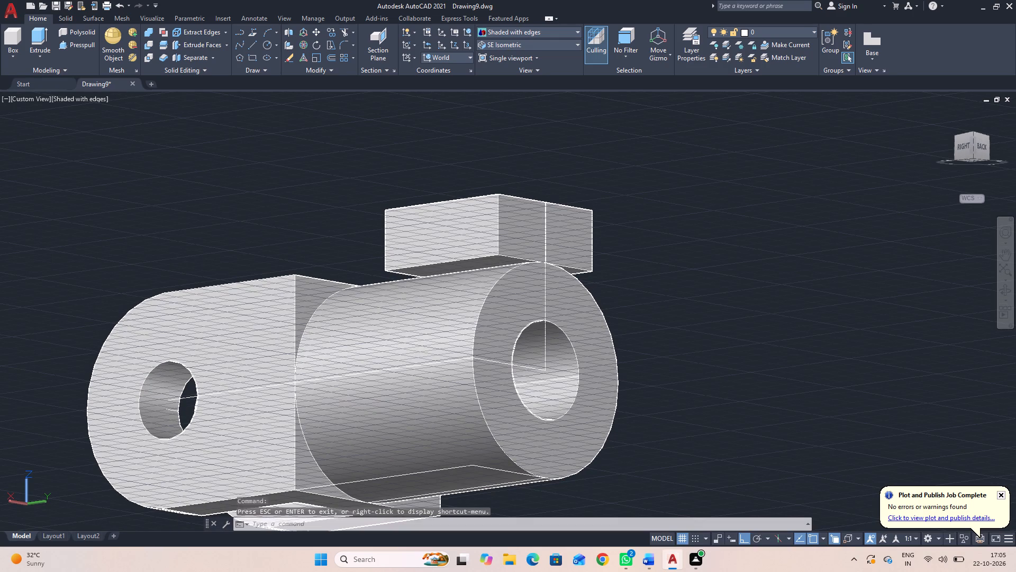
{"action": "left_click", "coordinate": [78, 44]}
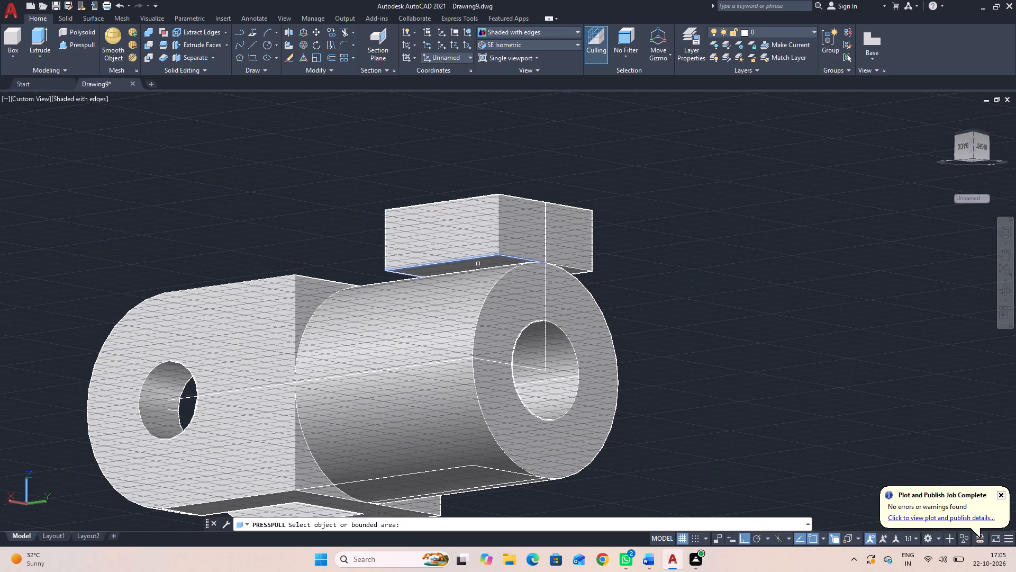
{"action": "left_click", "coordinate": [479, 264]}
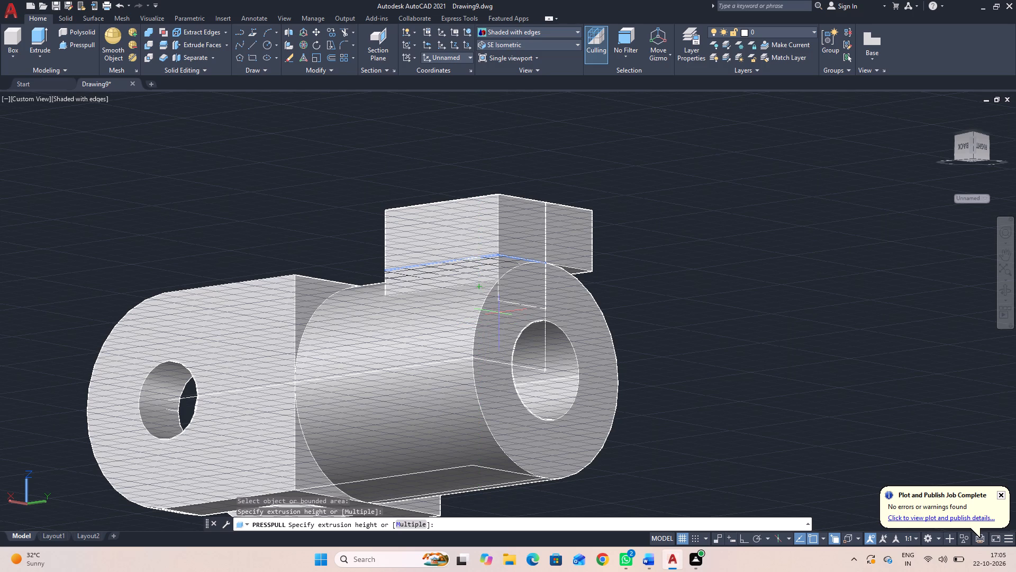
{"action": "left_click", "coordinate": [499, 313]}
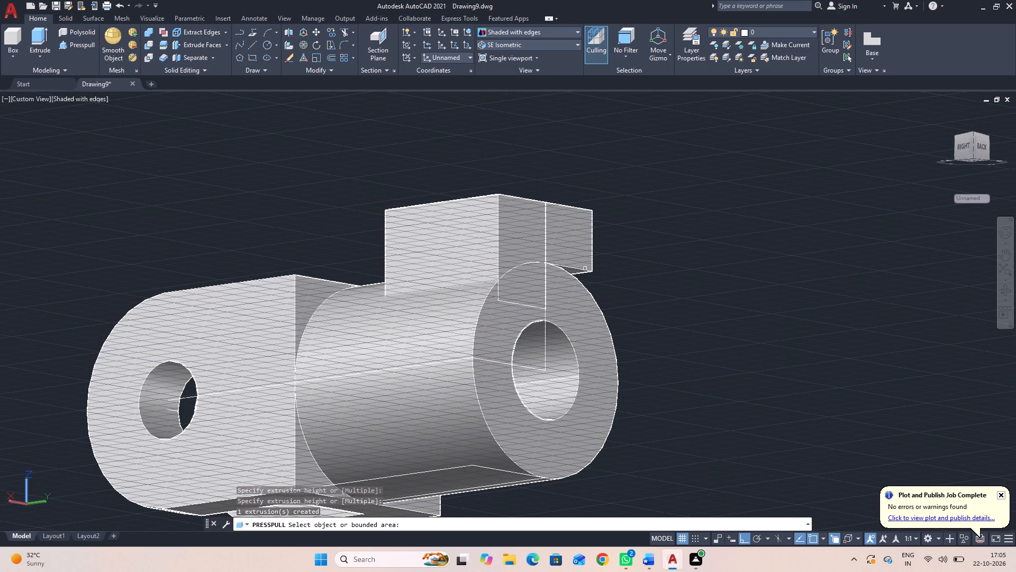
Presspull the underside of the original box downward to the same depth as the copied box.
{"action": "scroll", "coordinate": [583, 273], "scroll_direction": "up", "scroll_amount": 2}
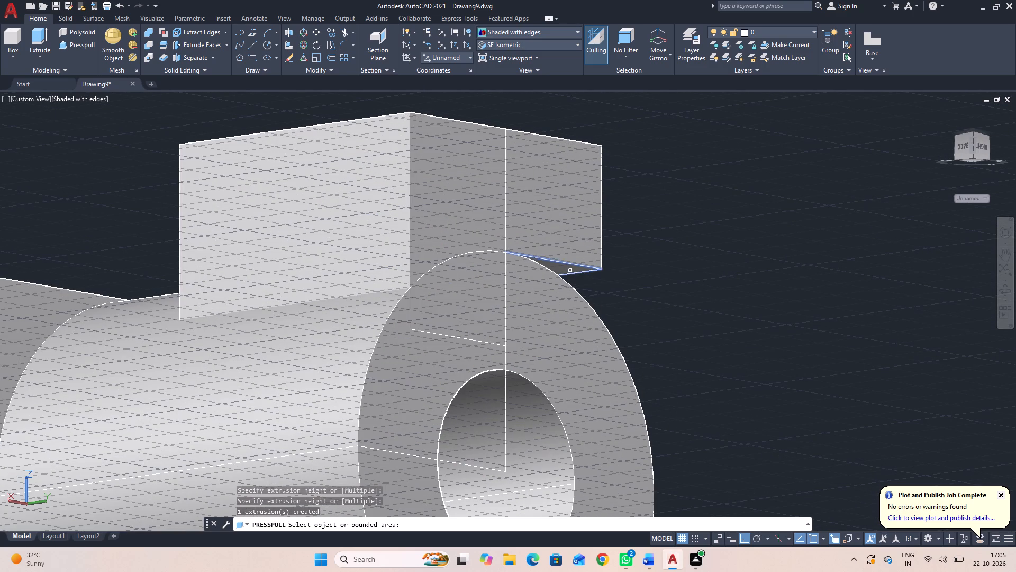
{"action": "left_click", "coordinate": [569, 270]}
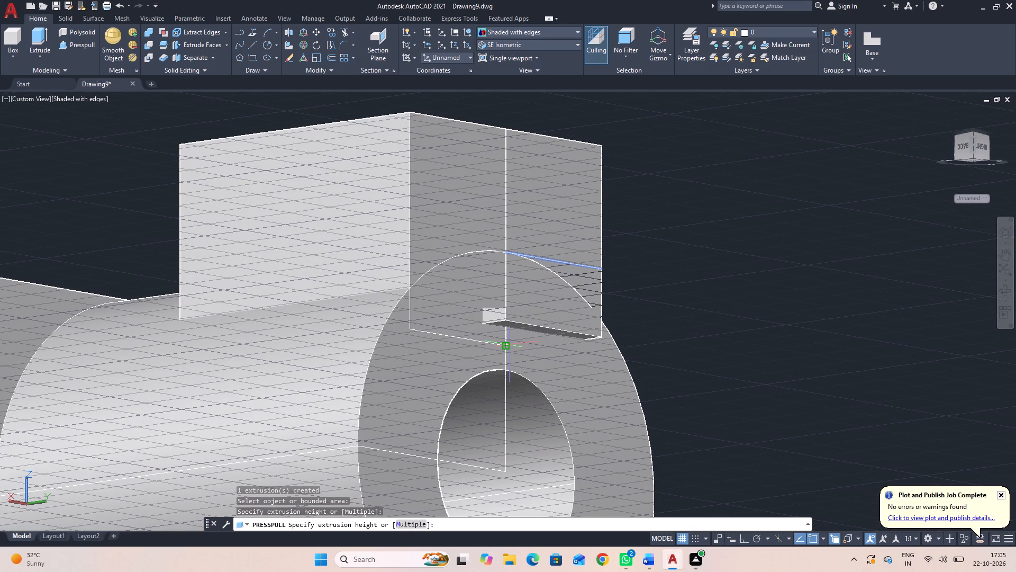
{"action": "left_click", "coordinate": [507, 344]}
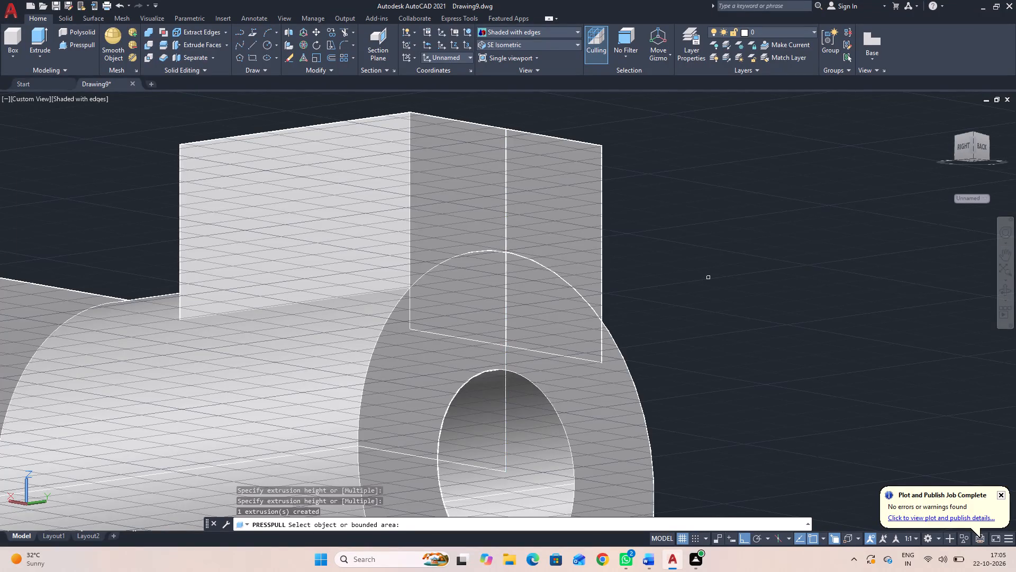
{"action": "scroll", "coordinate": [709, 278], "scroll_direction": "down", "scroll_amount": 1}
{"action": "key", "text": "Escape"}
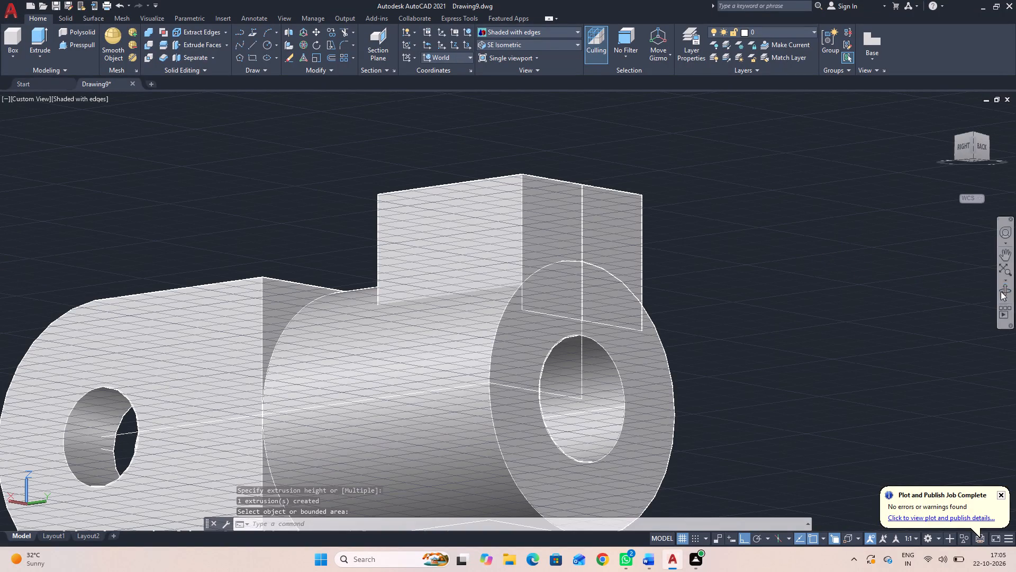
Draw the slit outline along the lug's top seam: 1.5 toward +X, along the lug's length, 3 across, and back to the front edge.
{"action": "left_click", "coordinate": [1005, 290]}
{"action": "left_click_drag", "start_coordinate": [901, 295], "coordinate": [935, 390]}
{"action": "left_click_drag", "start_coordinate": [856, 373], "coordinate": [868, 370]}
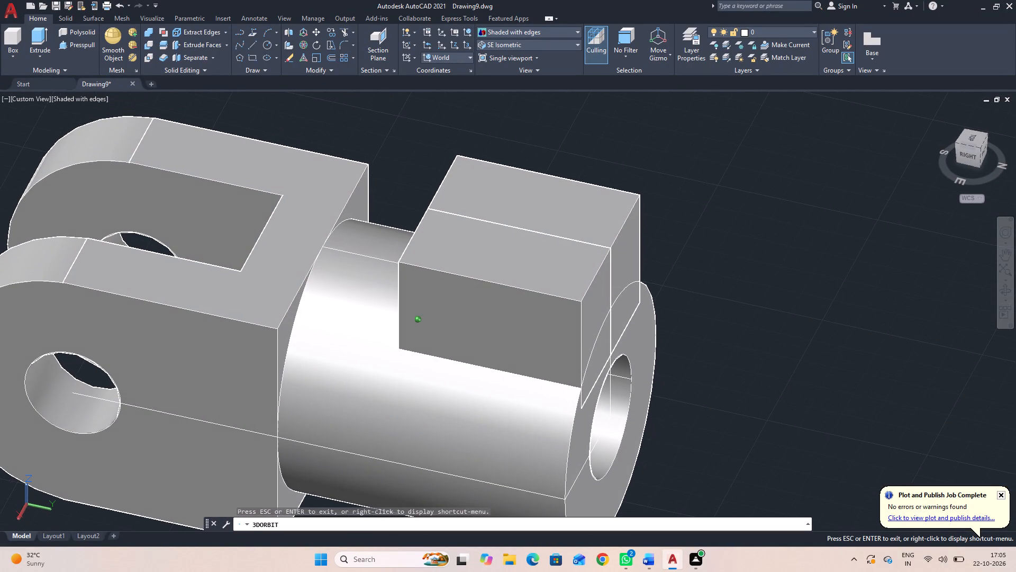
{"action": "left_click_drag", "start_coordinate": [843, 319], "coordinate": [881, 376]}
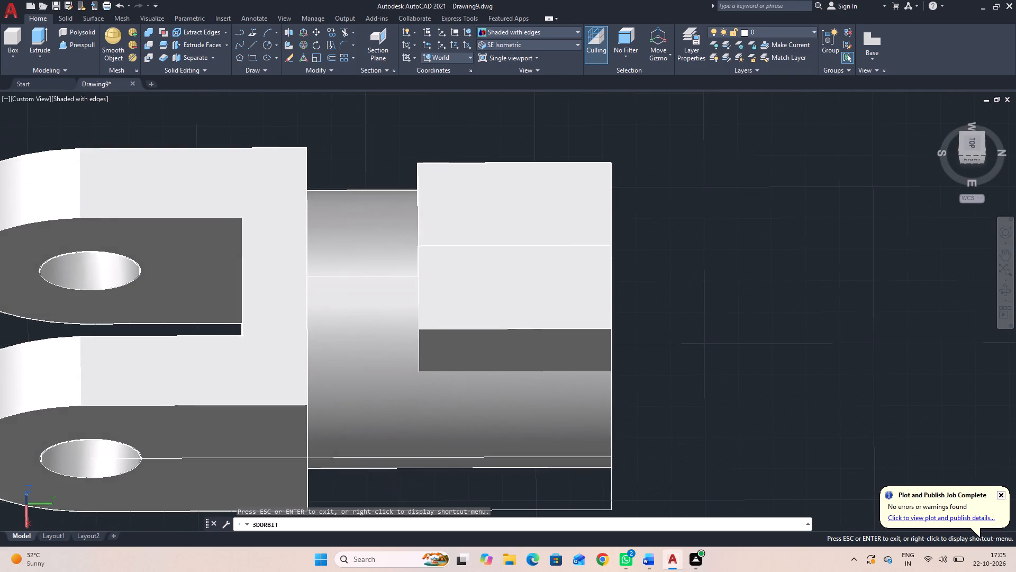
{"action": "left_click_drag", "start_coordinate": [815, 374], "coordinate": [663, 324]}
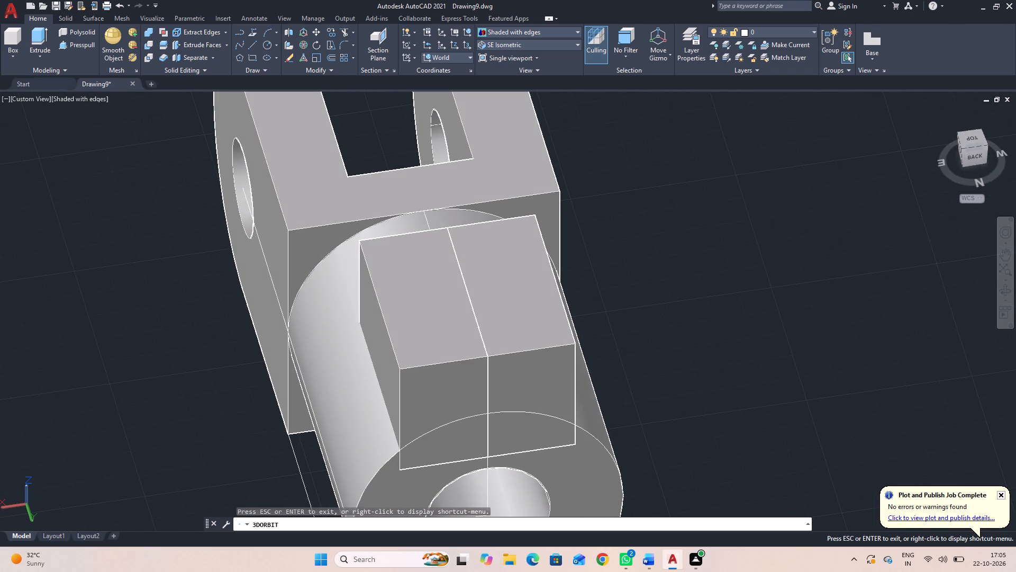
{"action": "key", "text": "Escape"}
{"action": "type", "text": "l"}
{"action": "key", "text": "space"}
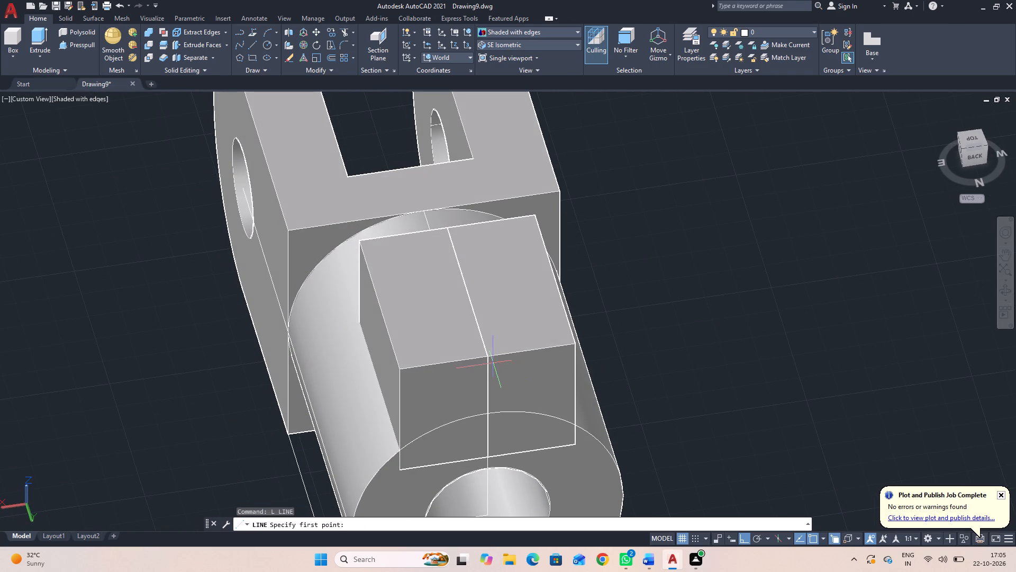
{"action": "left_click", "coordinate": [487, 355]}
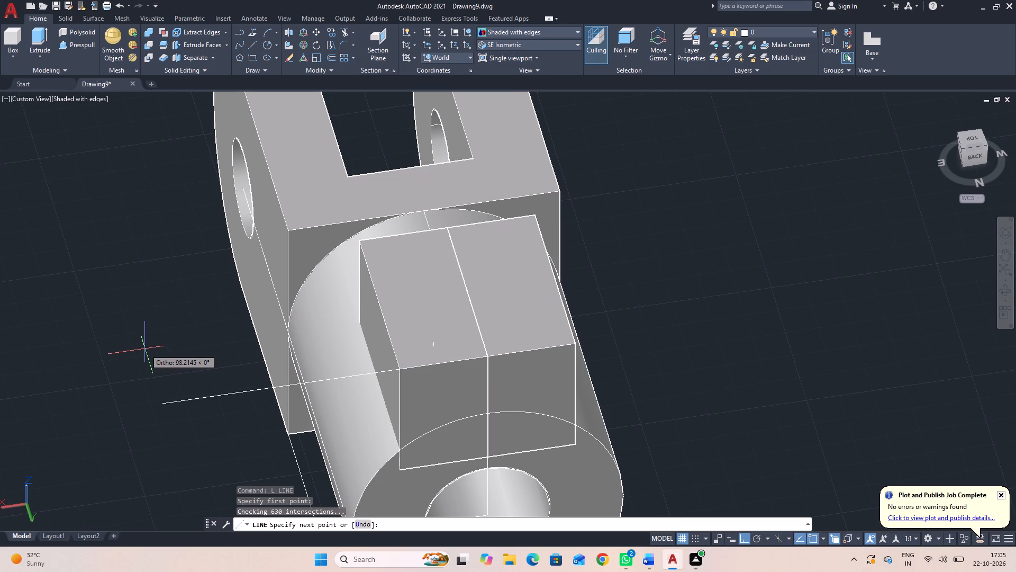
{"action": "type", "text": "1.5"}
{"action": "key", "text": "Return"}
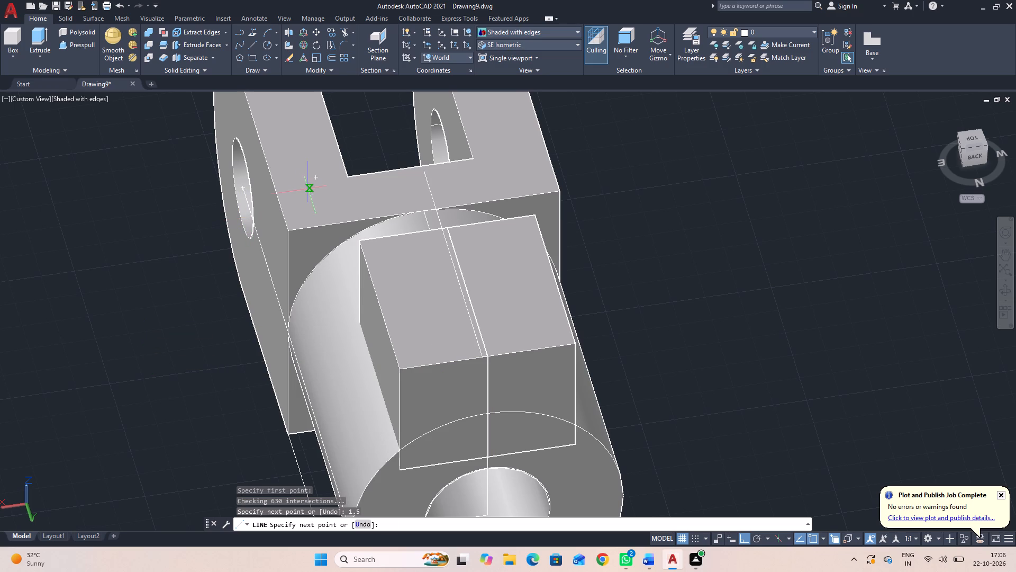
{"action": "left_click", "coordinate": [443, 229]}
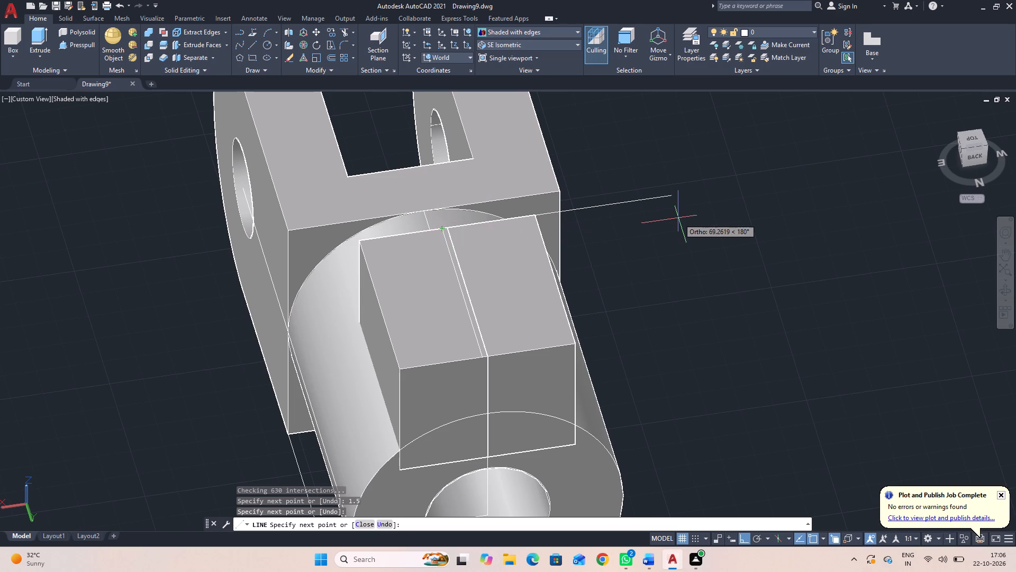
{"action": "key", "text": "3"}
{"action": "key", "text": "Return"}
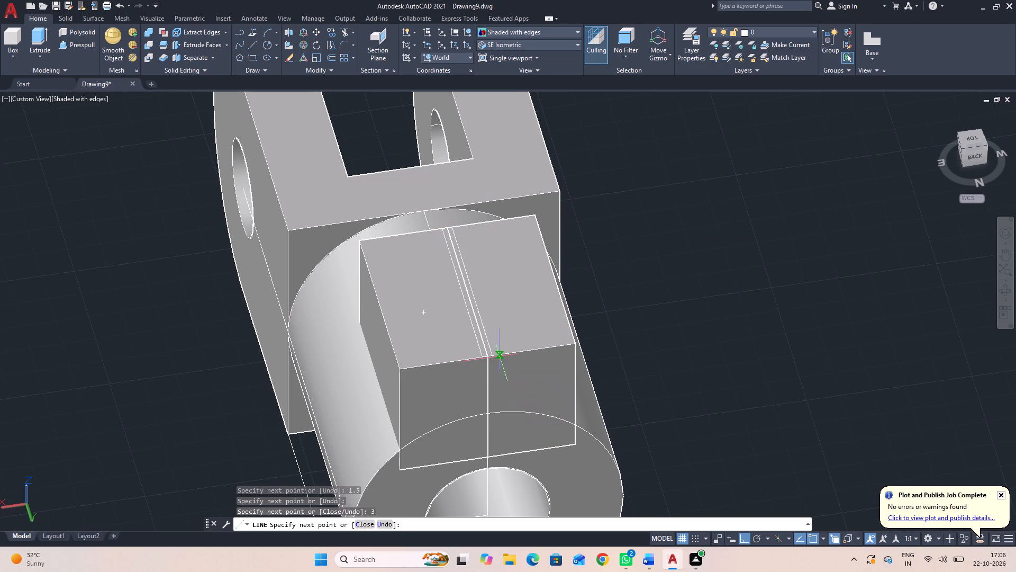
{"action": "left_click", "coordinate": [494, 358]}
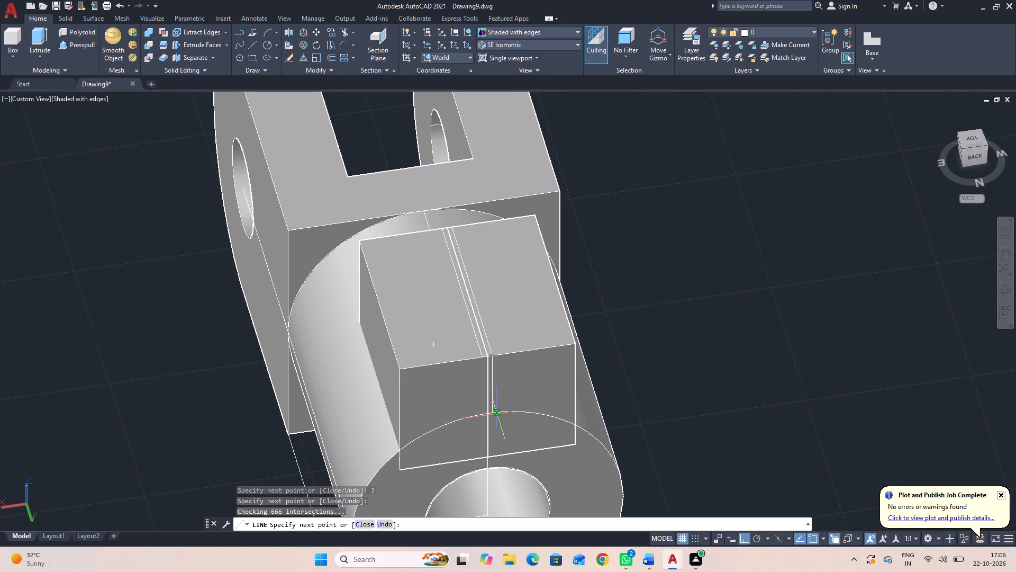
{"action": "key", "text": "Escape"}
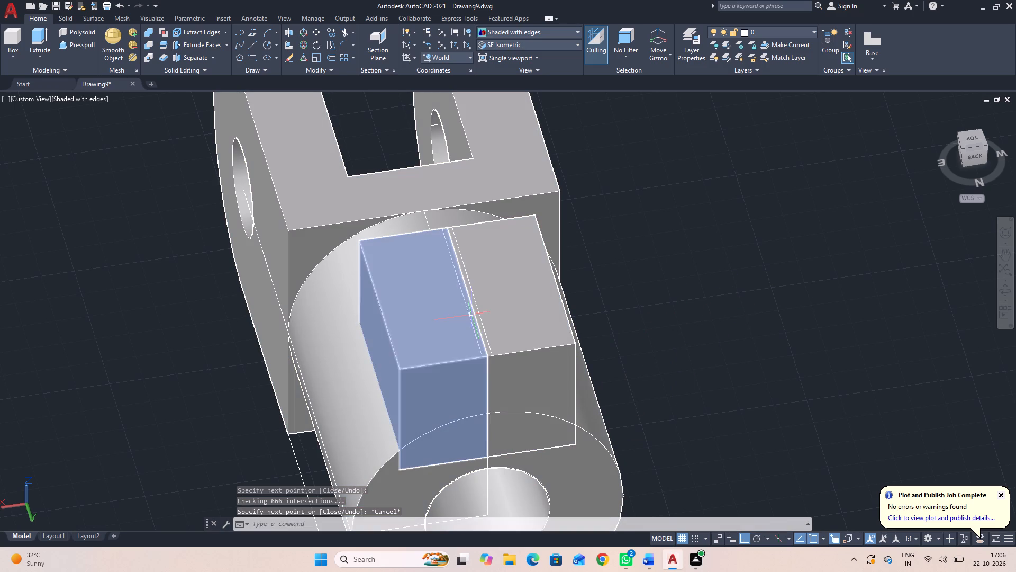
Presspull the 1.5-wide strip on the +X box's top downward to just below the shank's top surface.
{"action": "left_click", "coordinate": [82, 44]}
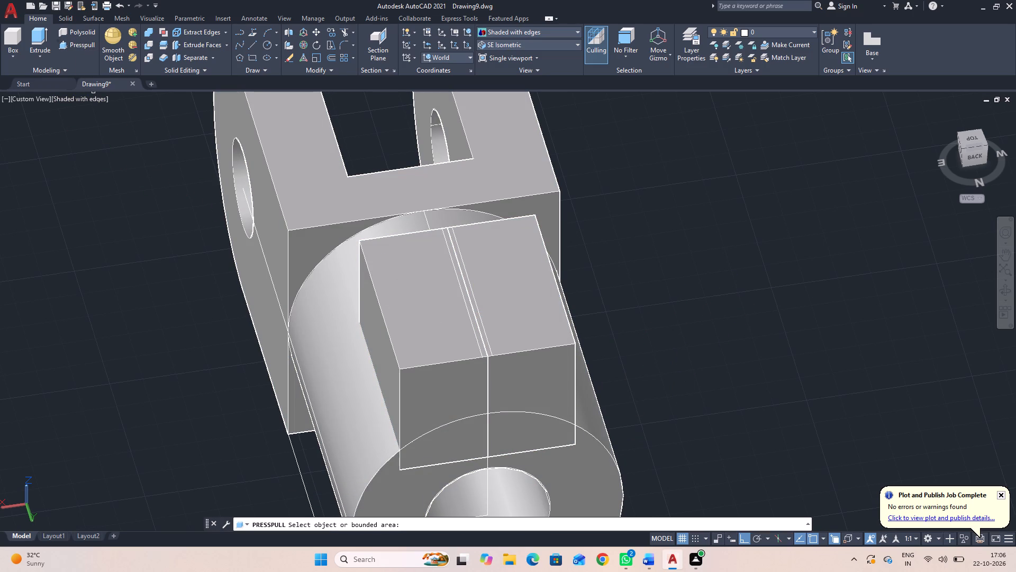
{"action": "scroll", "coordinate": [479, 316], "scroll_direction": "up", "scroll_amount": 2}
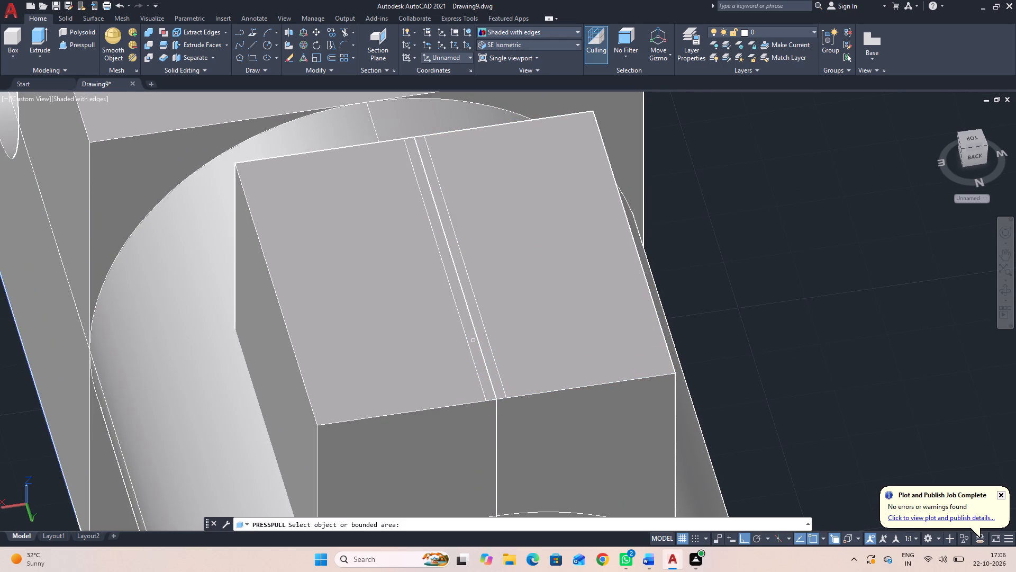
{"action": "scroll", "coordinate": [471, 341], "scroll_direction": "up", "scroll_amount": 3}
{"action": "left_click", "coordinate": [471, 341]}
{"action": "scroll", "coordinate": [470, 342], "scroll_direction": "down", "scroll_amount": 3}
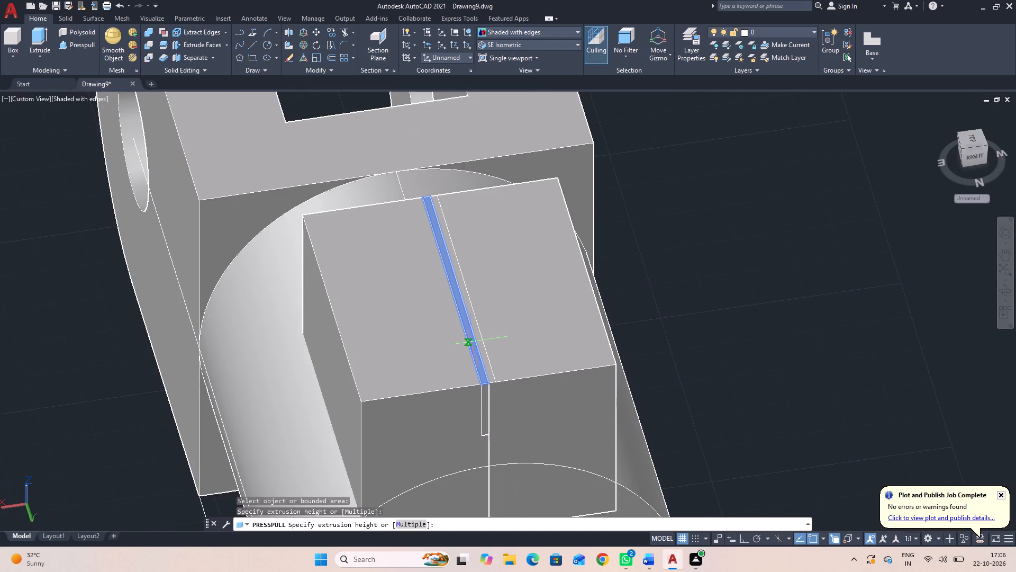
{"action": "scroll", "coordinate": [470, 342], "scroll_direction": "down", "scroll_amount": 1}
{"action": "middle_click_drag", "start_coordinate": [464, 340], "coordinate": [459, 229]}
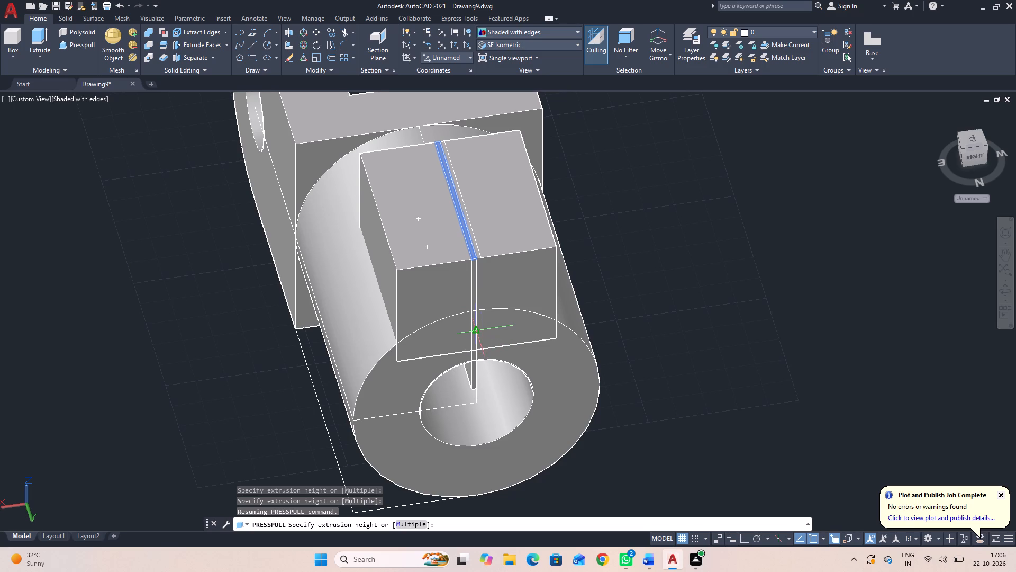
{"action": "left_click", "coordinate": [478, 331]}
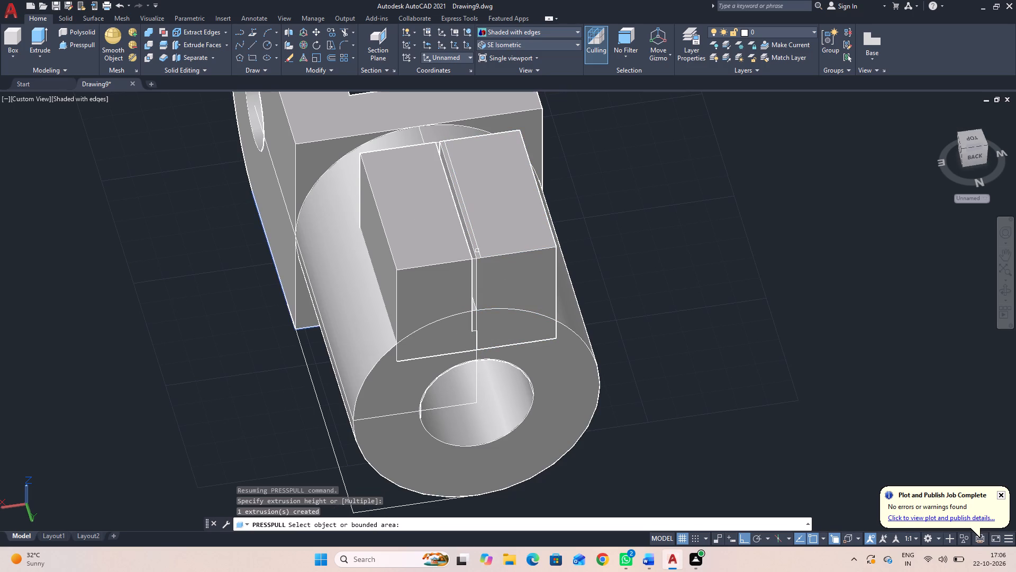
Presspull the matching 1.5-wide strip on the -X box's top downward through the box's full height.
{"action": "scroll", "coordinate": [476, 251], "scroll_direction": "up", "scroll_amount": 2}
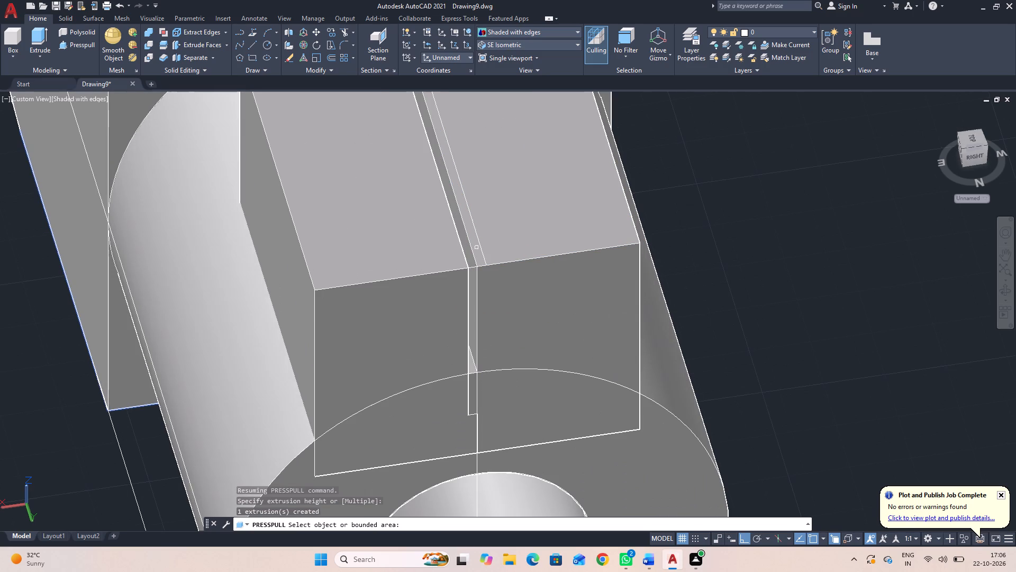
{"action": "scroll", "coordinate": [467, 239], "scroll_direction": "up", "scroll_amount": 4}
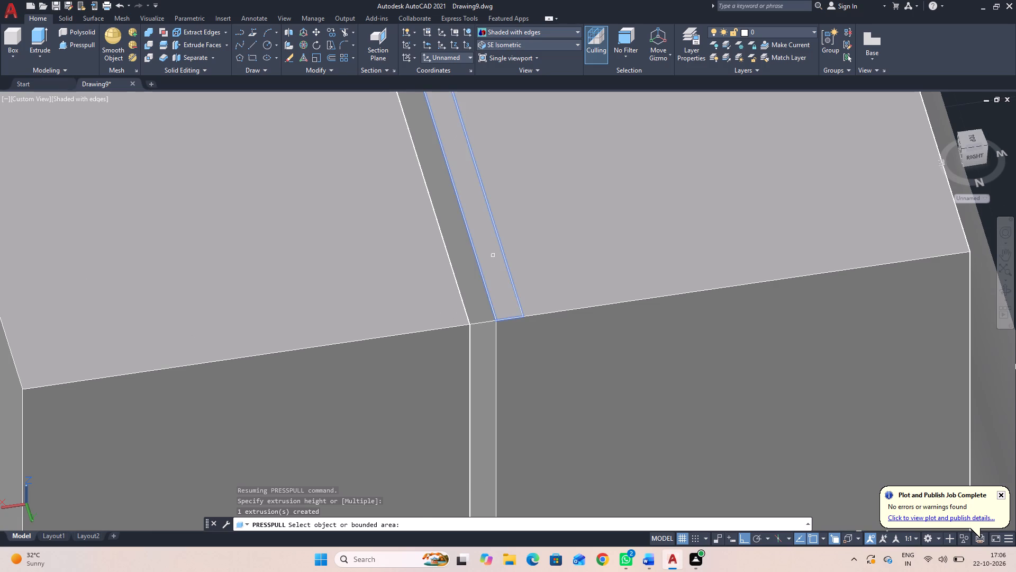
{"action": "left_click", "coordinate": [493, 256]}
{"action": "scroll", "coordinate": [477, 351], "scroll_direction": "down", "scroll_amount": 4}
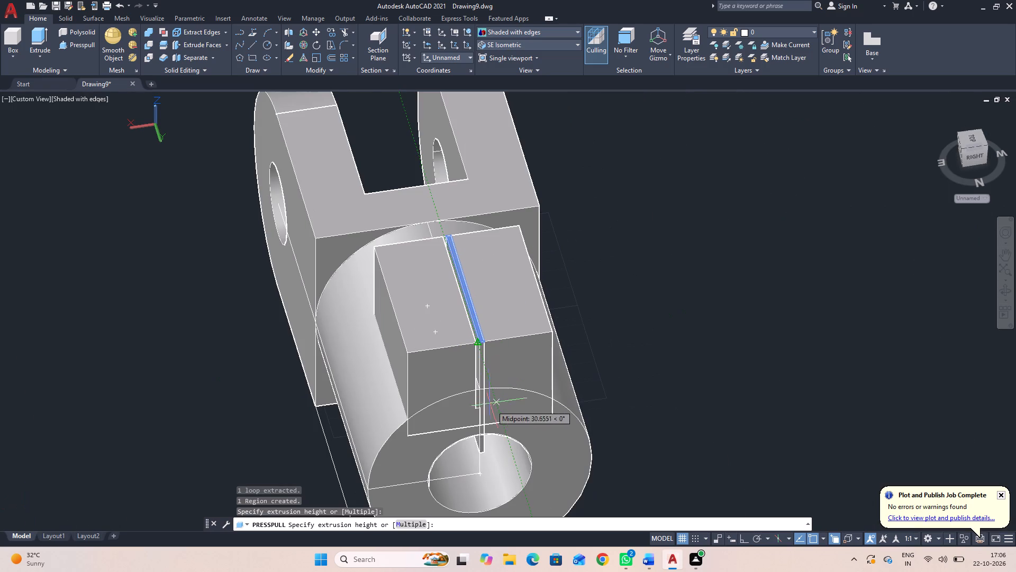
{"action": "left_click", "coordinate": [492, 409]}
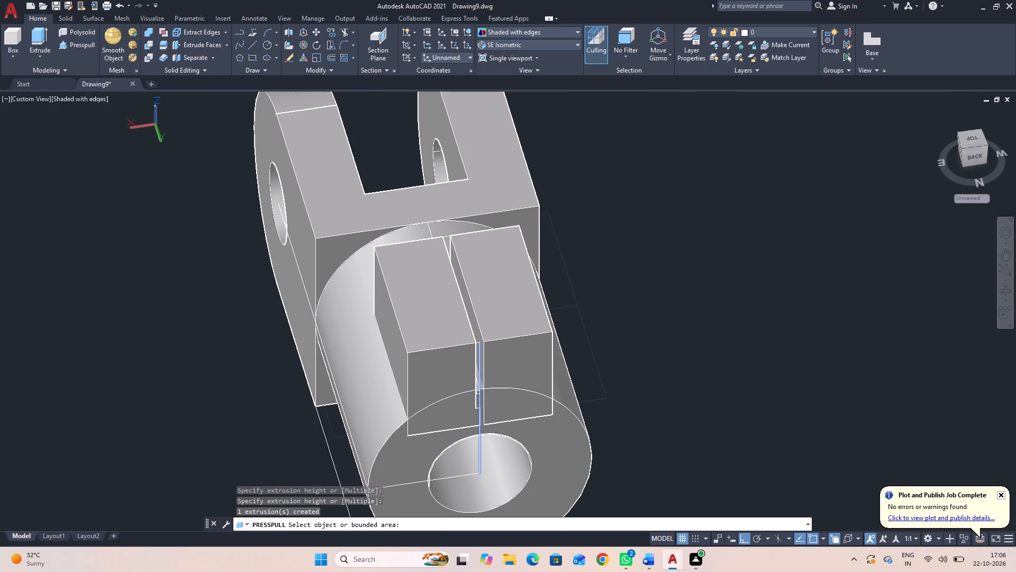
Examine the slit between the two lug boxes and where it meets the shank's end face and bore.
{"action": "scroll", "coordinate": [478, 390], "scroll_direction": "up", "scroll_amount": 5}
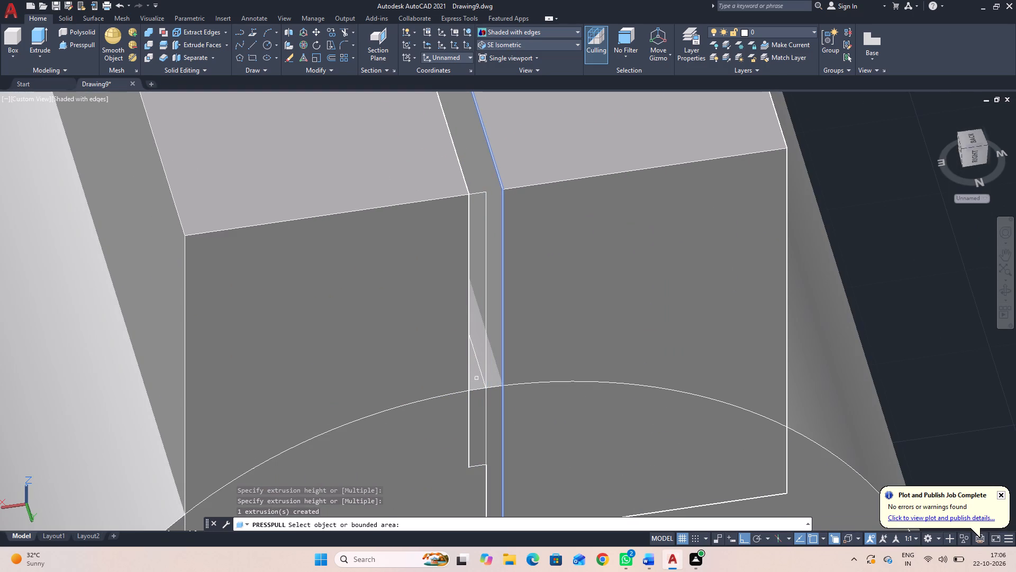
{"action": "scroll", "coordinate": [477, 379], "scroll_direction": "up", "scroll_amount": 4}
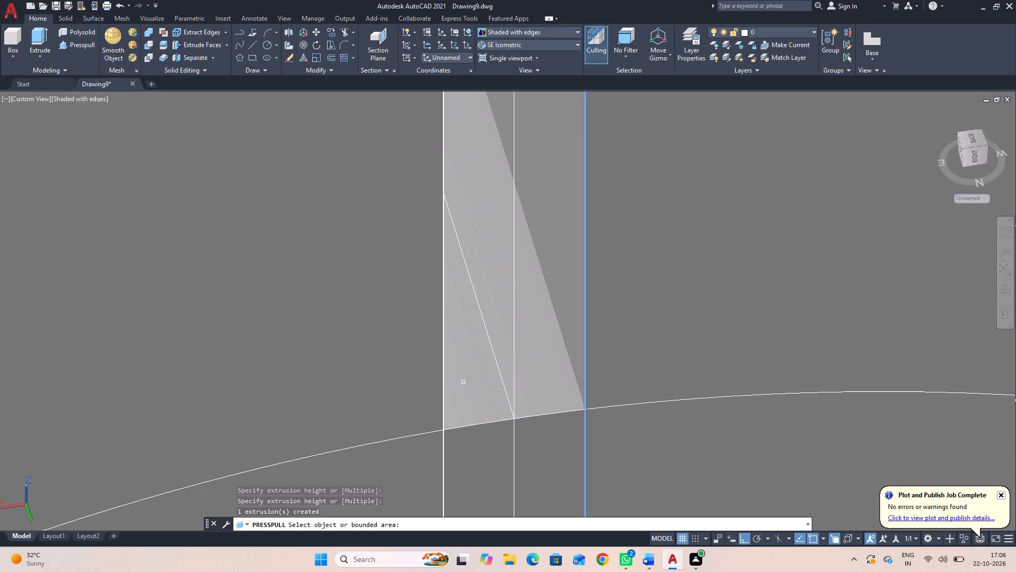
{"action": "scroll", "coordinate": [469, 381], "scroll_direction": "down", "scroll_amount": 6}
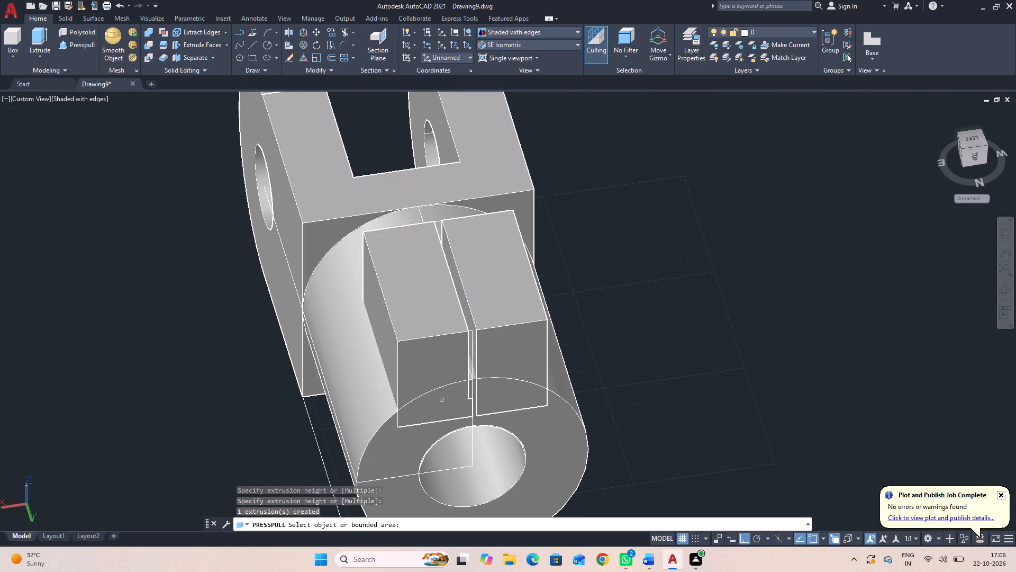
{"action": "left_click", "coordinate": [1000, 288]}
{"action": "left_click_drag", "start_coordinate": [918, 353], "coordinate": [901, 356]}
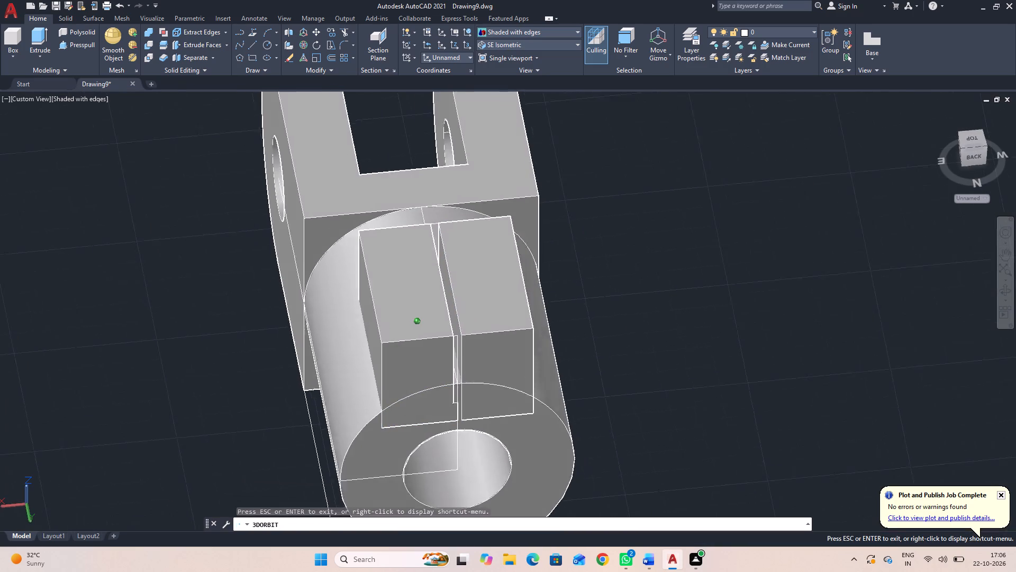
{"action": "left_click_drag", "start_coordinate": [901, 356], "coordinate": [904, 266]}
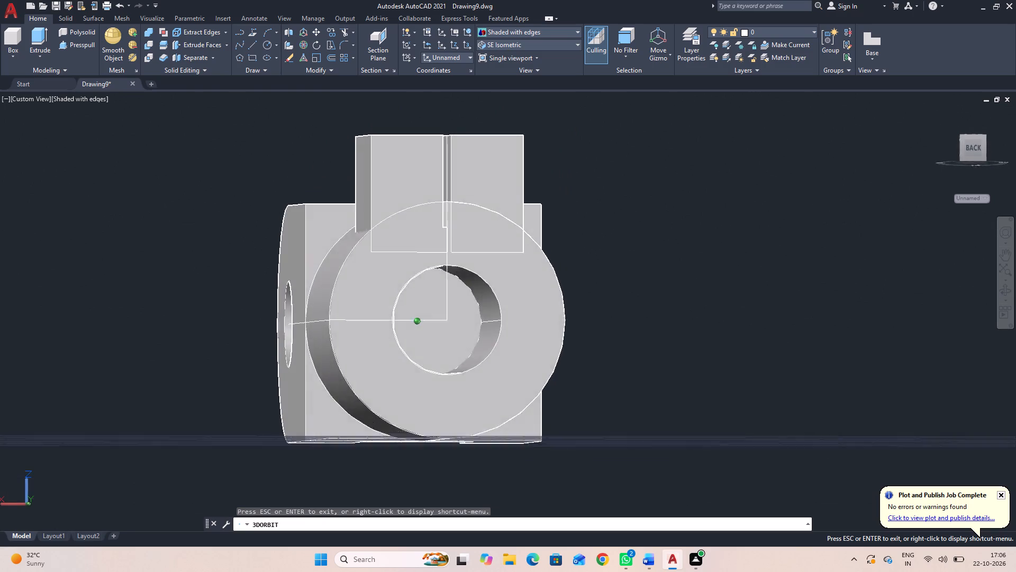
{"action": "left_click_drag", "start_coordinate": [904, 266], "coordinate": [903, 276]}
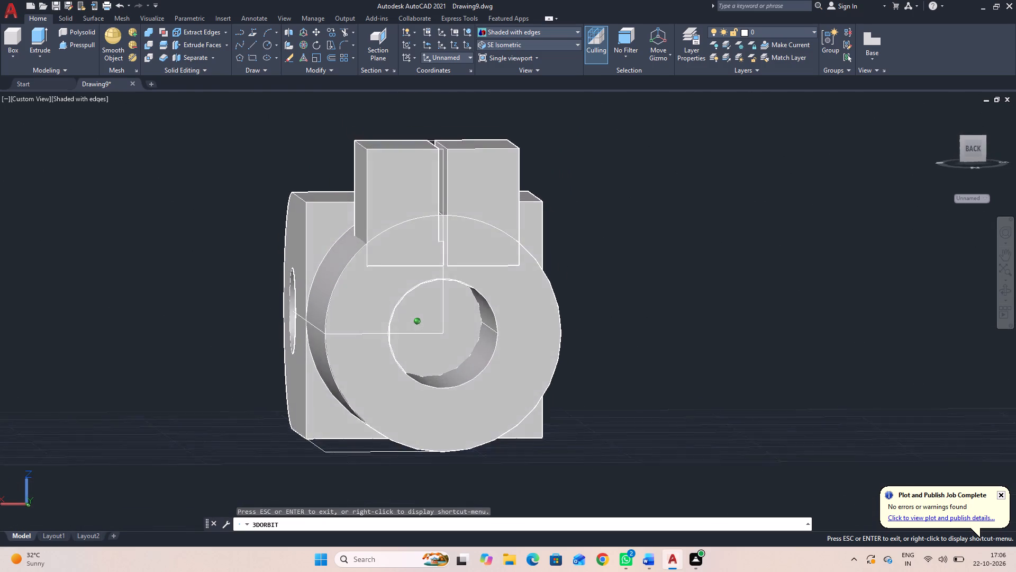
{"action": "left_click_drag", "start_coordinate": [903, 276], "coordinate": [887, 268]}
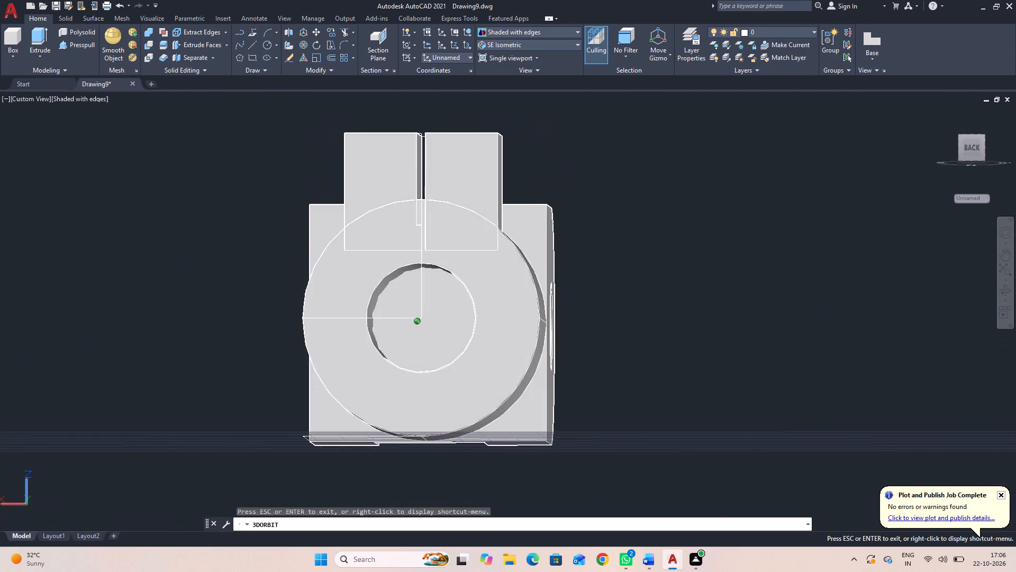
{"action": "left_click_drag", "start_coordinate": [887, 268], "coordinate": [896, 278]}
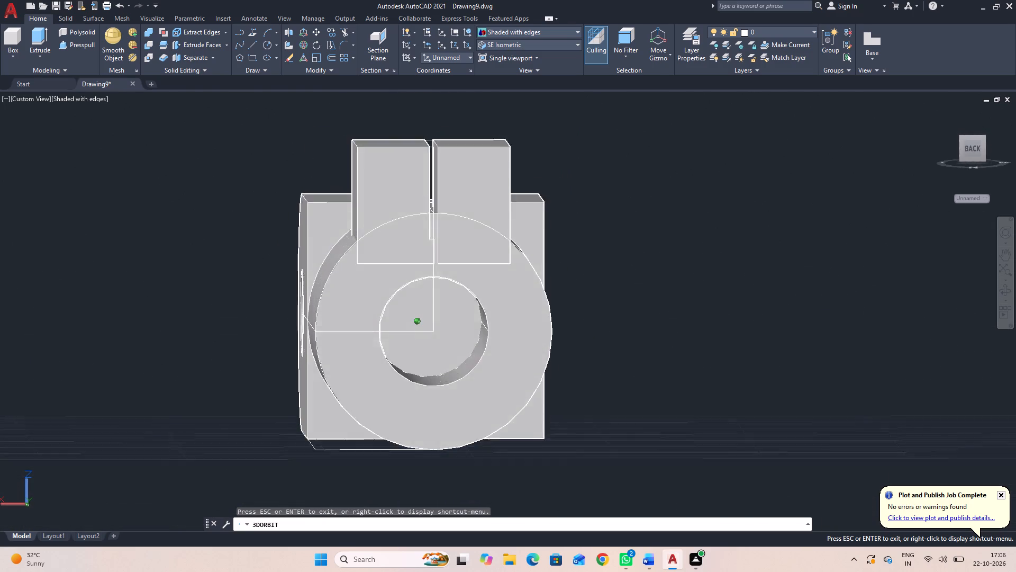
{"action": "left_click_drag", "start_coordinate": [896, 278], "coordinate": [885, 413]}
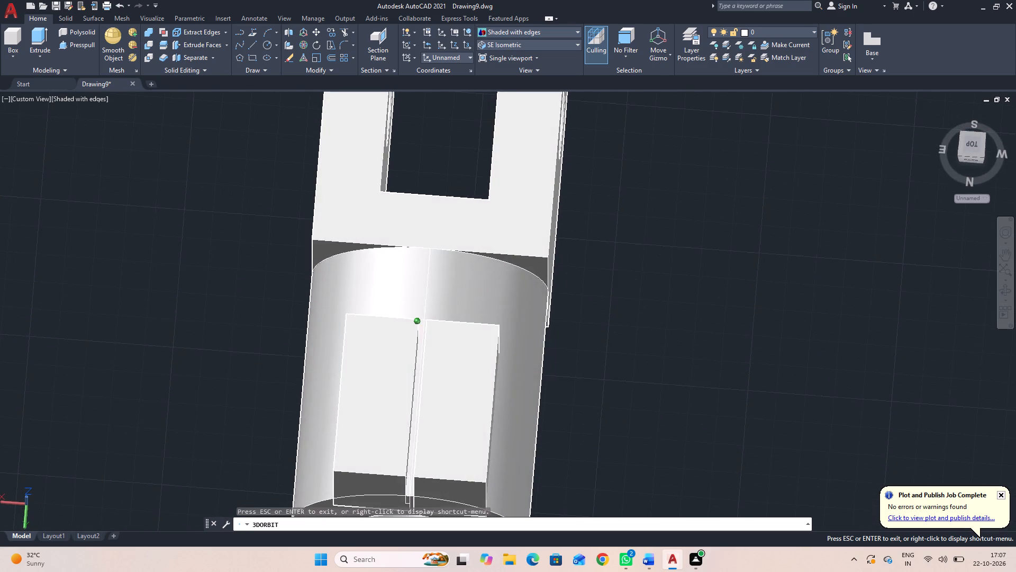
{"action": "left_click_drag", "start_coordinate": [885, 413], "coordinate": [910, 281]}
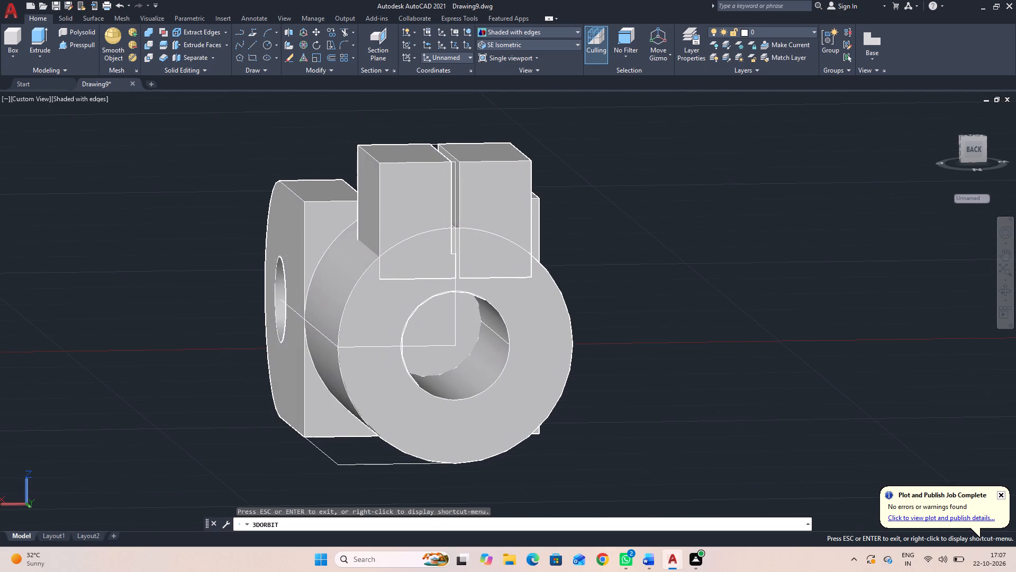
{"action": "left_click_drag", "start_coordinate": [757, 349], "coordinate": [770, 349]}
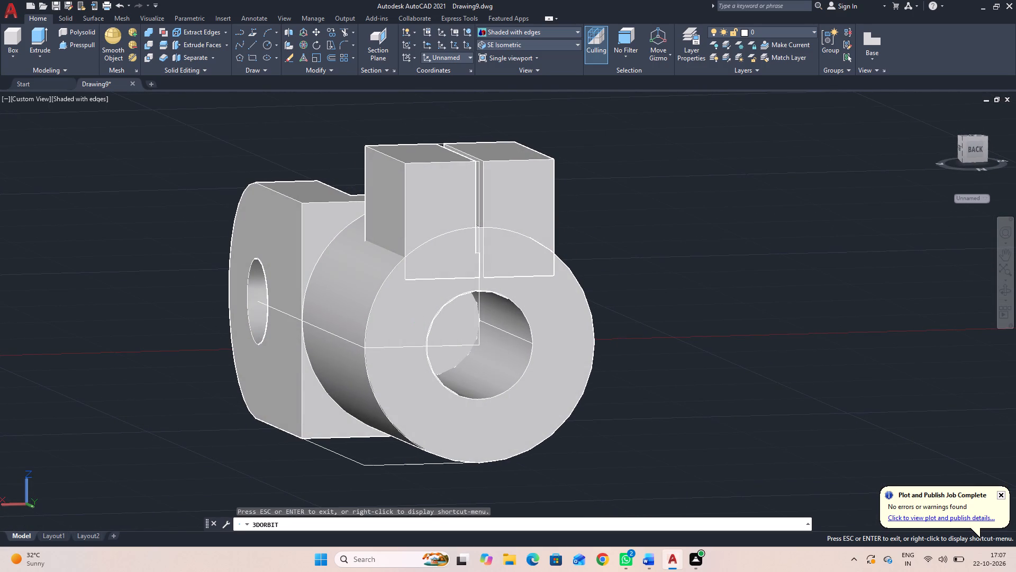
{"action": "key", "text": "Escape"}
{"action": "key", "text": "Escape"}
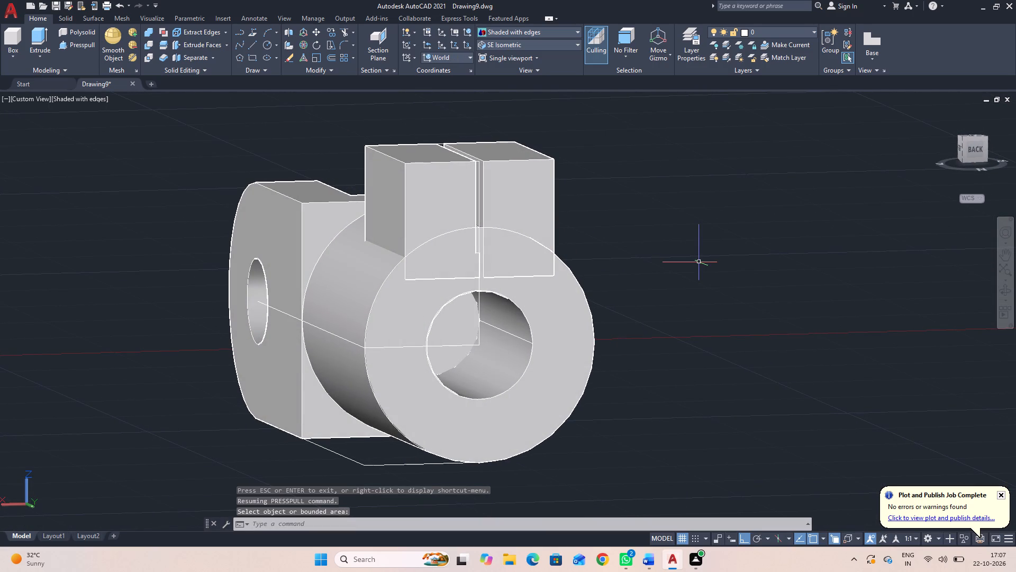
Draw the slit outline on the shank's end face: from the +X box's notch down into the bore, 3 toward -X, up to the -X box's lower corner.
{"action": "type", "text": "l"}
{"action": "key", "text": "space"}
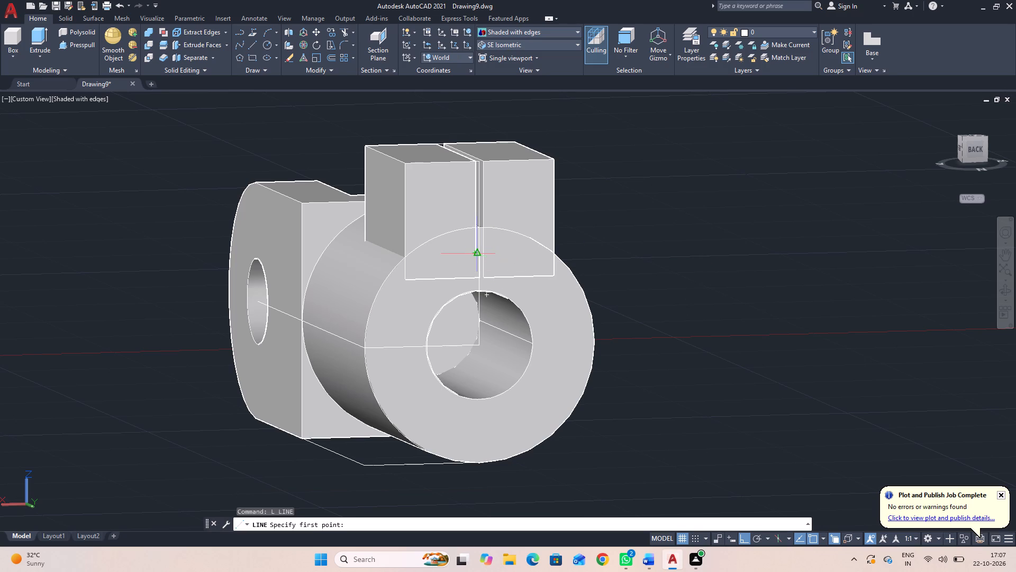
{"action": "scroll", "coordinate": [477, 254], "scroll_direction": "up", "scroll_amount": 5}
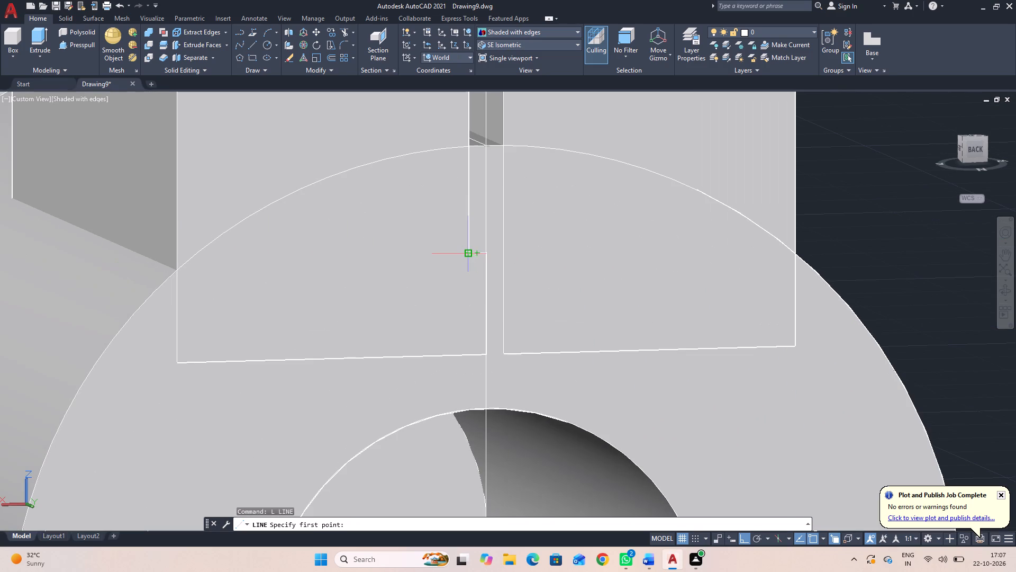
{"action": "left_click", "coordinate": [469, 254]}
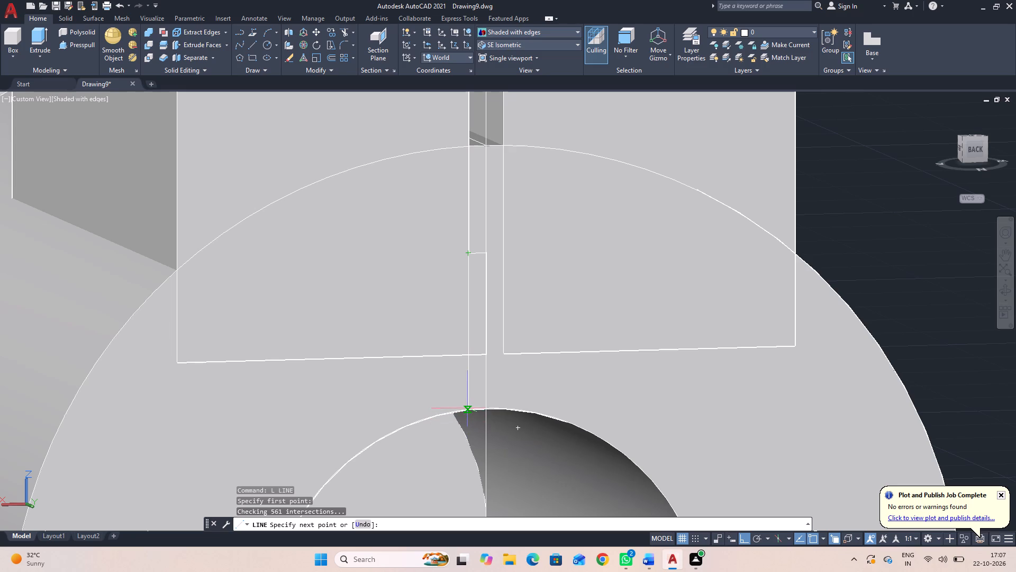
{"action": "left_click", "coordinate": [464, 433]}
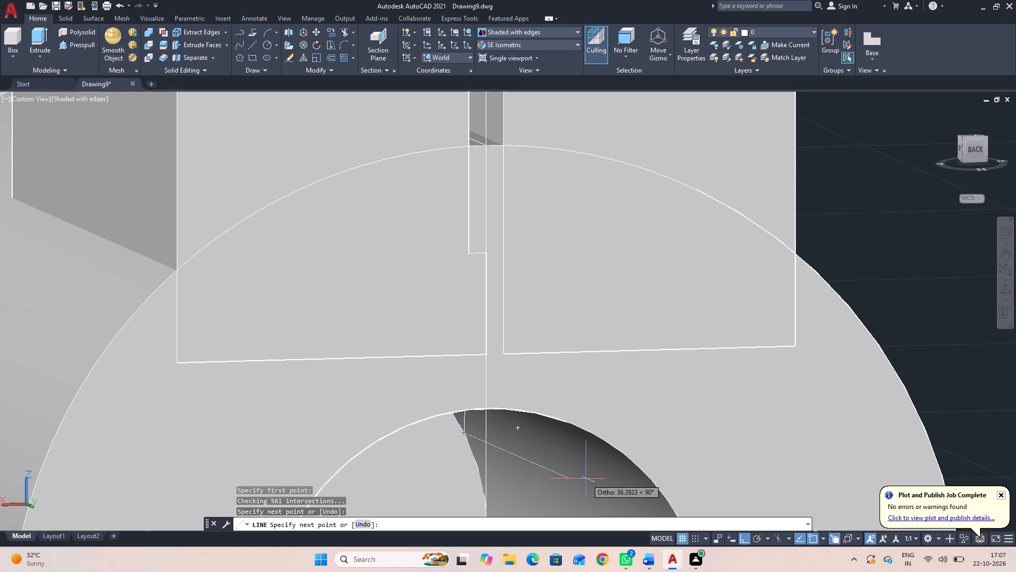
{"action": "key", "text": "ctrl+z"}
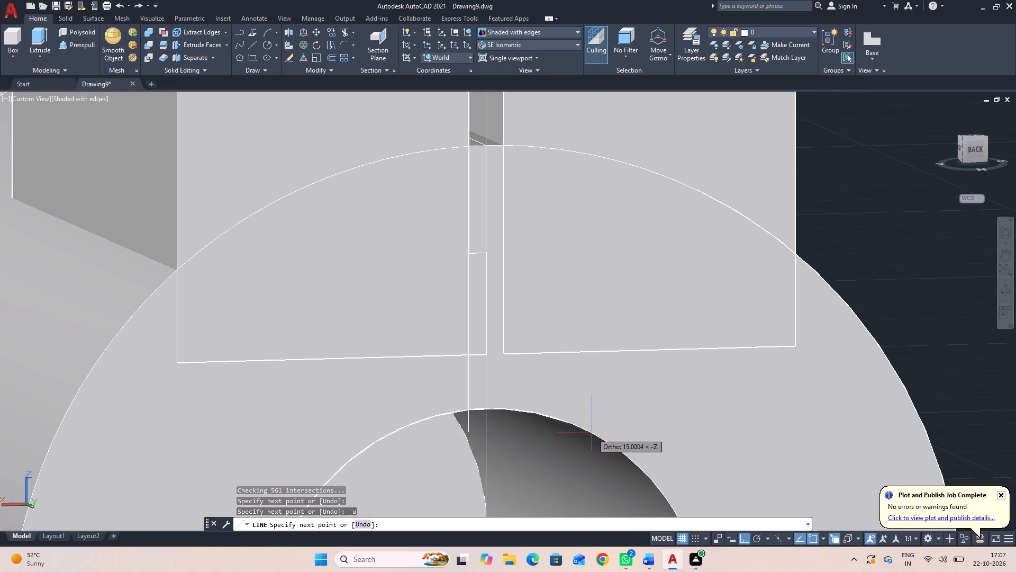
{"action": "left_click", "coordinate": [528, 466]}
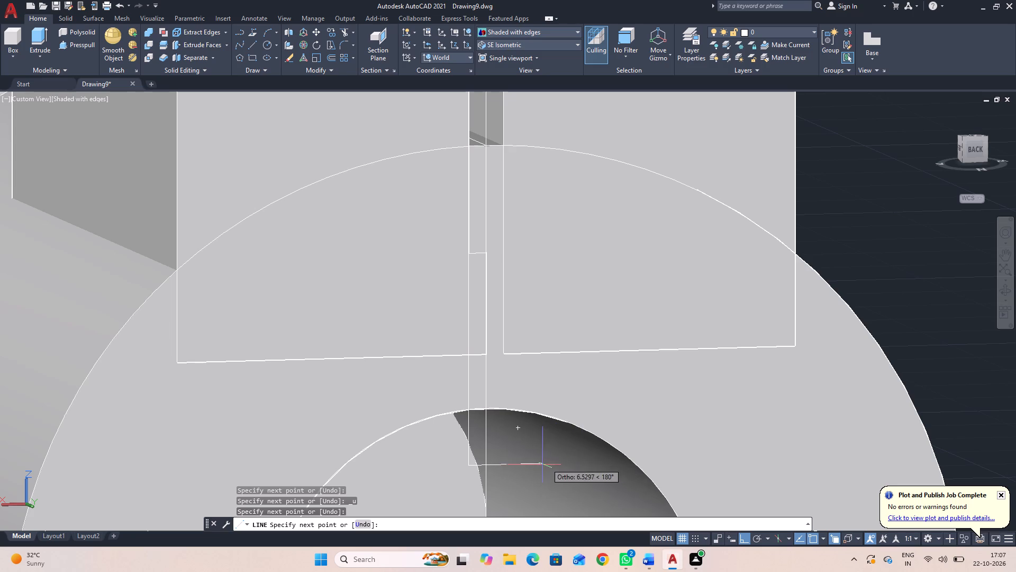
{"action": "key", "text": "3"}
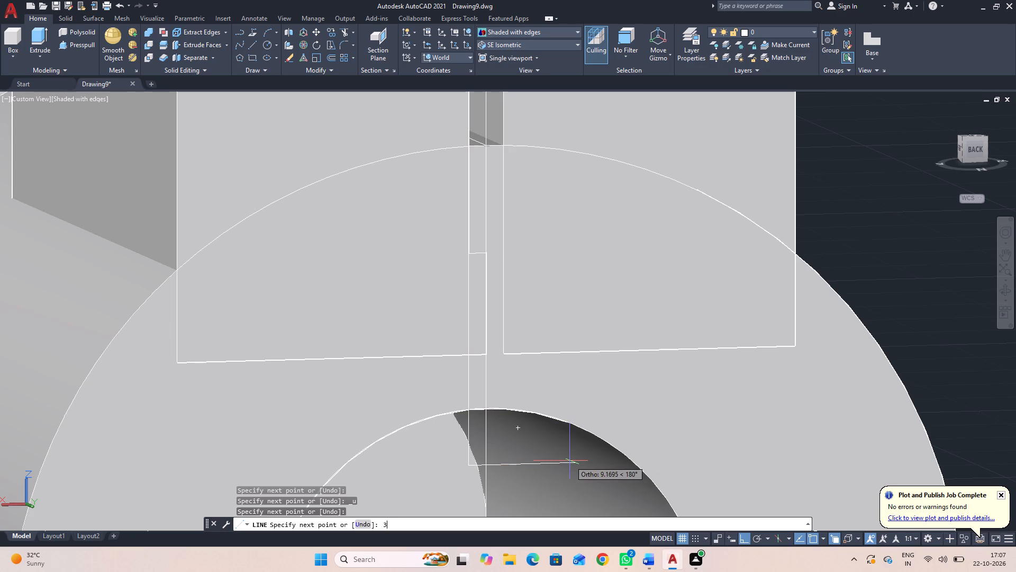
{"action": "key", "text": "Return"}
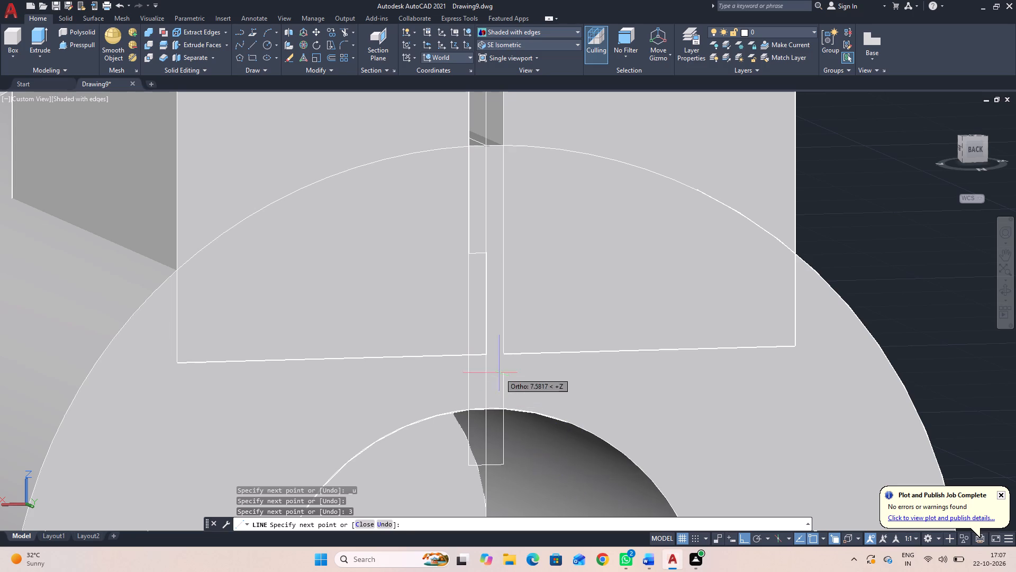
{"action": "left_click", "coordinate": [506, 354]}
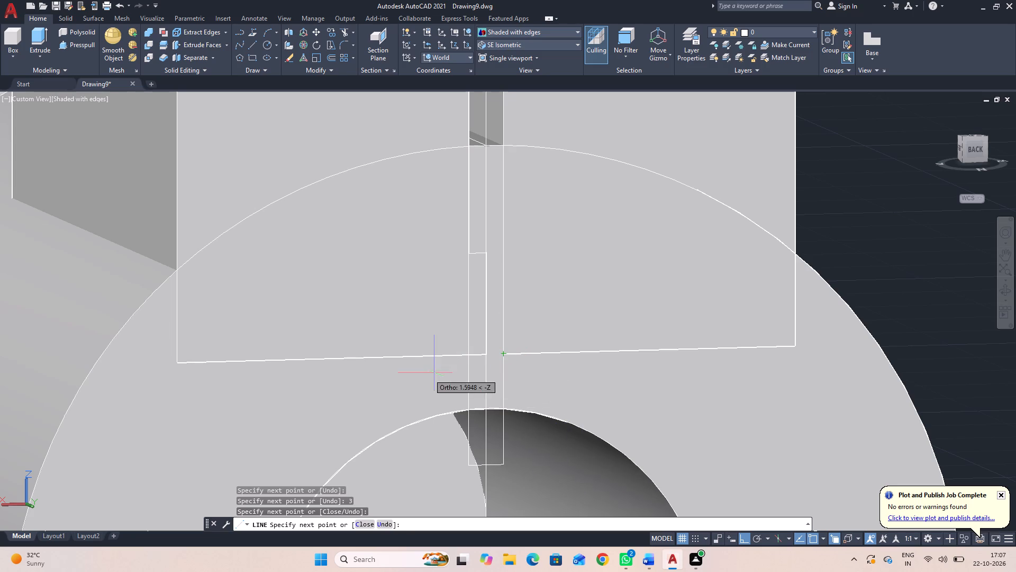
{"action": "key", "text": "Escape"}
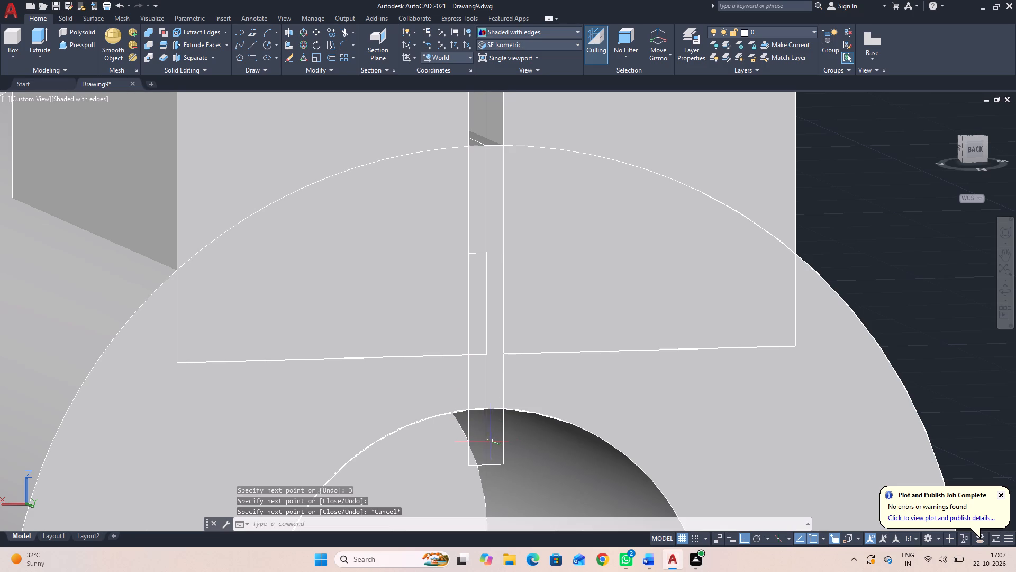
Erase the vertical centre line running through the slit outline on the shank's end face.
{"action": "left_click", "coordinate": [486, 443]}
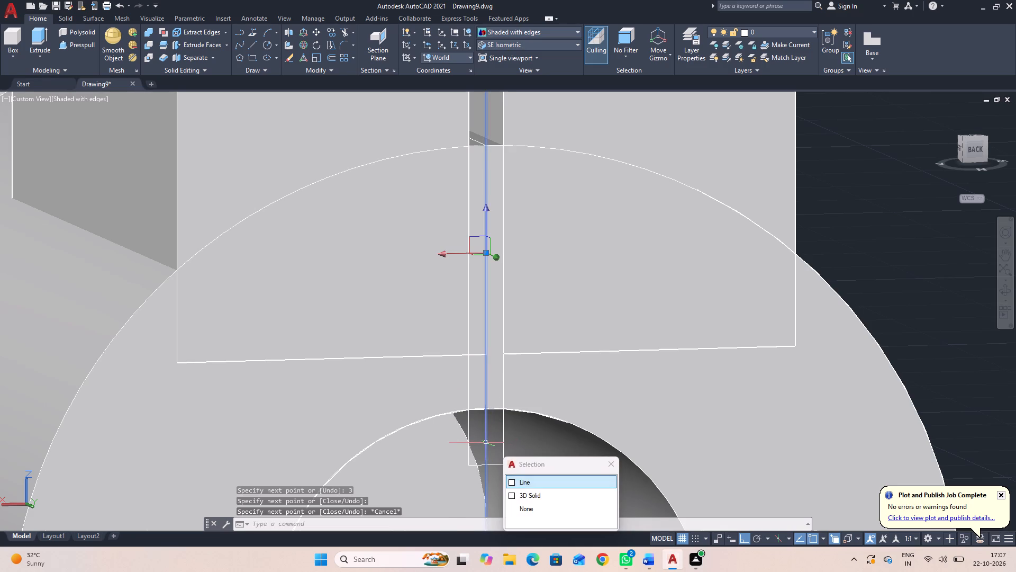
{"action": "key", "text": "Delete"}
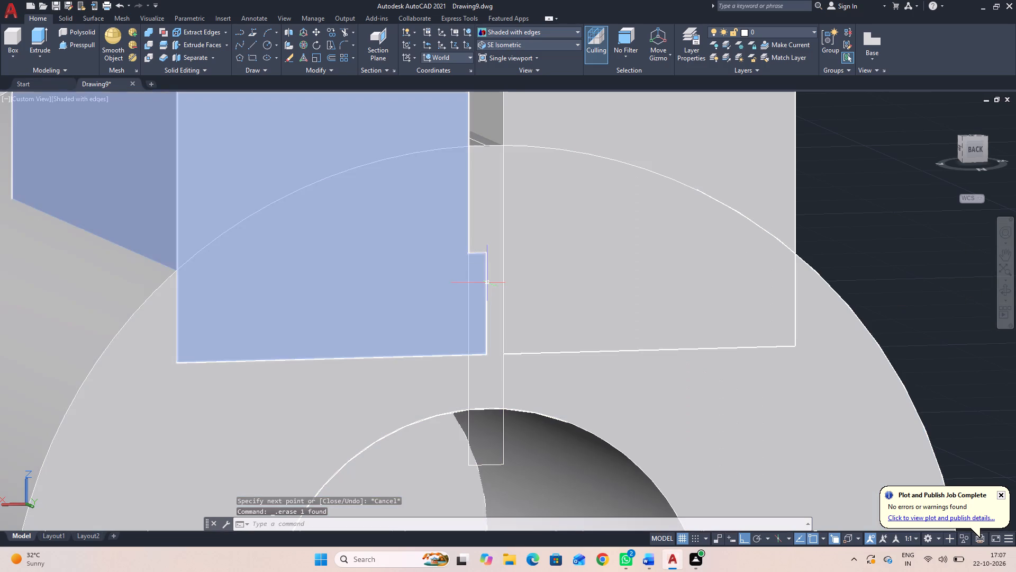
{"action": "left_click", "coordinate": [487, 283]}
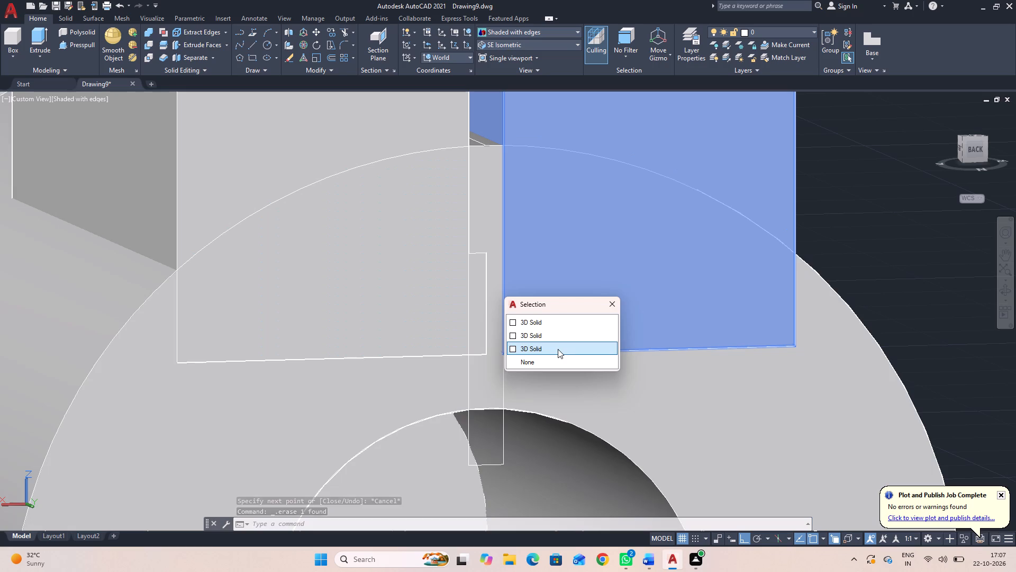
{"action": "key", "text": "Escape"}
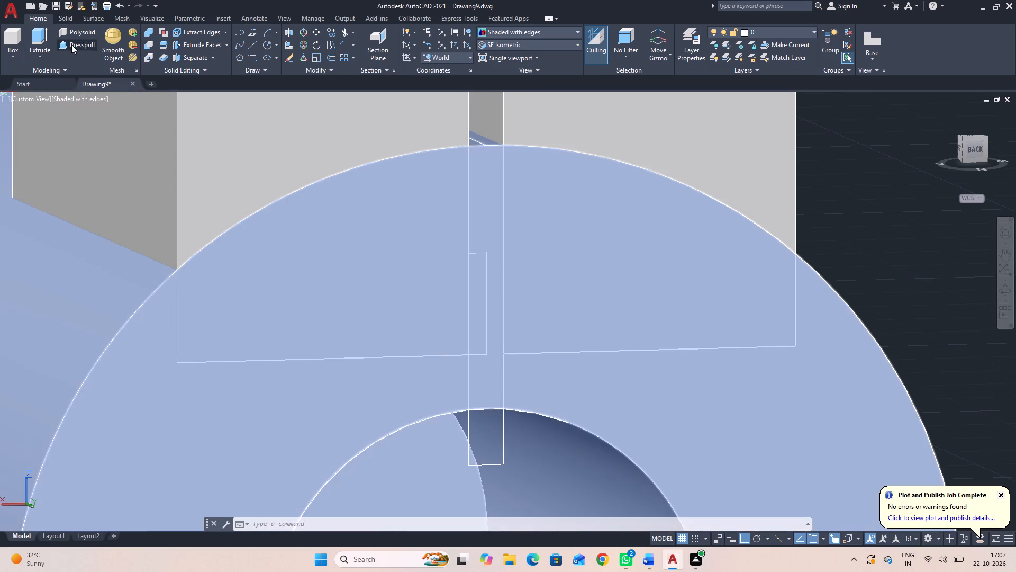
Presspull the 3-wide slit area on the shank's end face along the shank to the fork body.
{"action": "left_click", "coordinate": [73, 41]}
{"action": "scroll", "coordinate": [597, 285], "scroll_direction": "down", "scroll_amount": 1}
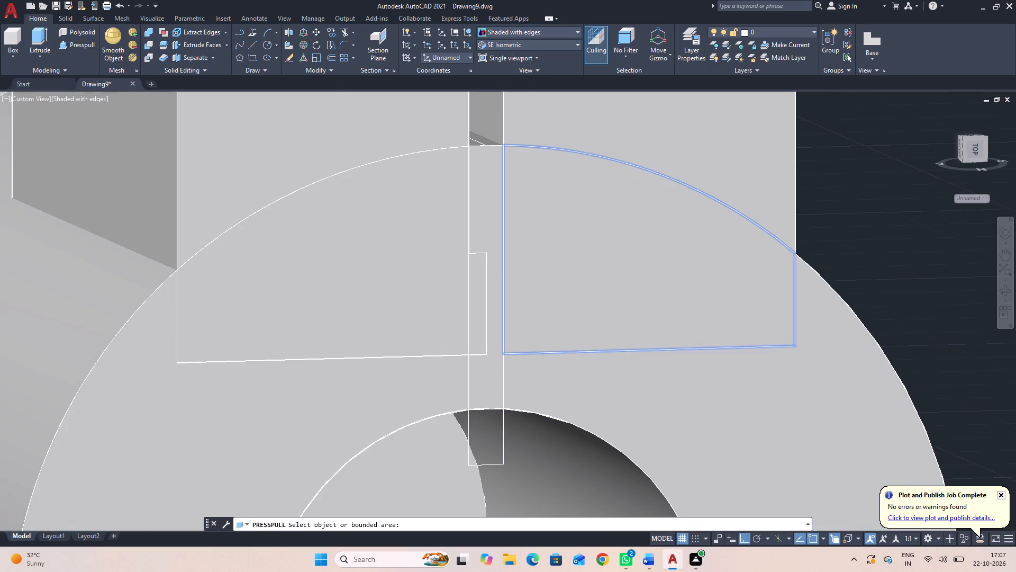
{"action": "scroll", "coordinate": [597, 285], "scroll_direction": "down", "scroll_amount": 2}
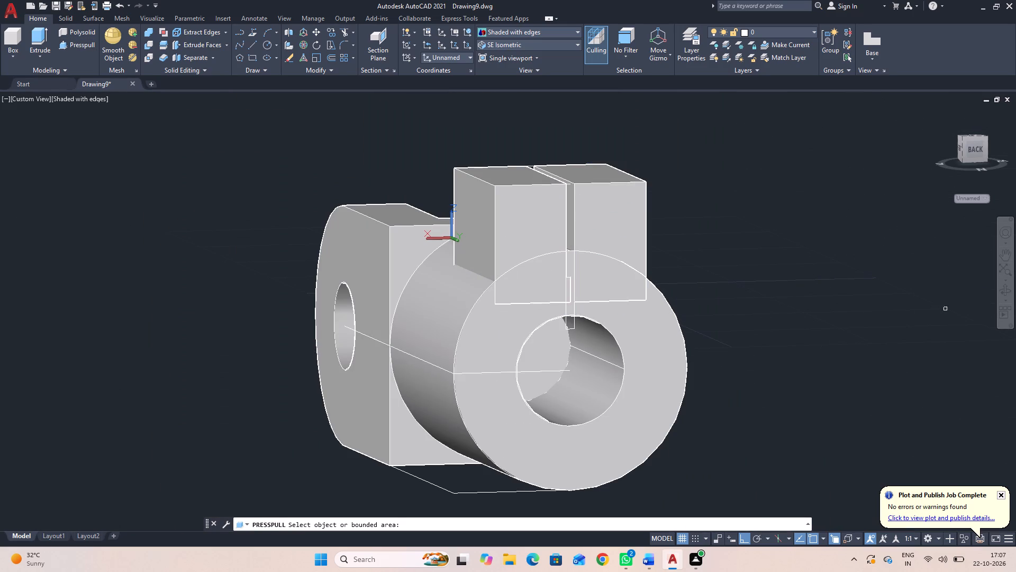
{"action": "left_click", "coordinate": [1003, 291]}
{"action": "left_click_drag", "start_coordinate": [737, 387], "coordinate": [823, 418]}
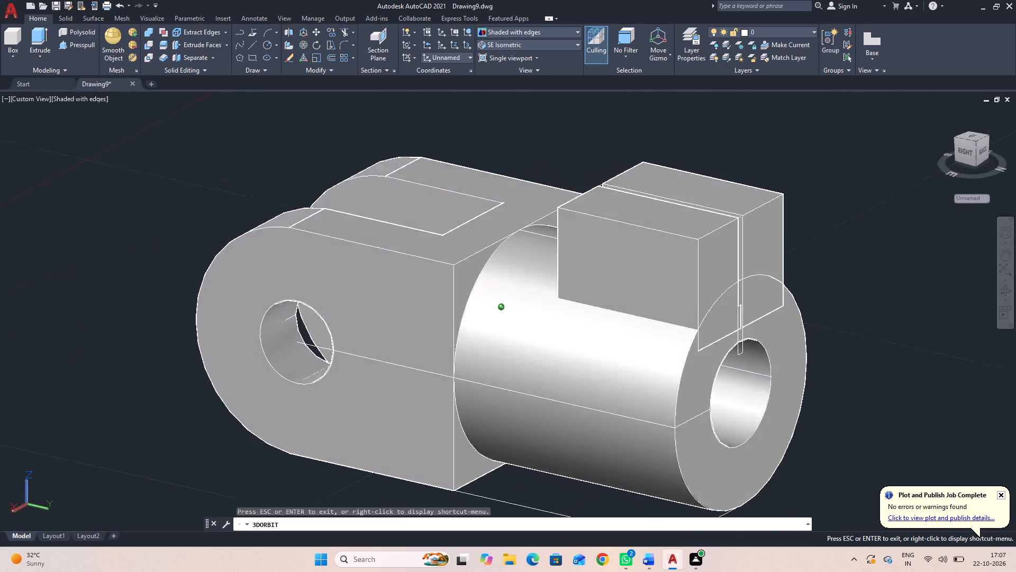
{"action": "left_click_drag", "start_coordinate": [823, 418], "coordinate": [847, 451]}
{"action": "left_click", "coordinate": [860, 394]}
{"action": "left_click_drag", "start_coordinate": [852, 377], "coordinate": [800, 379]}
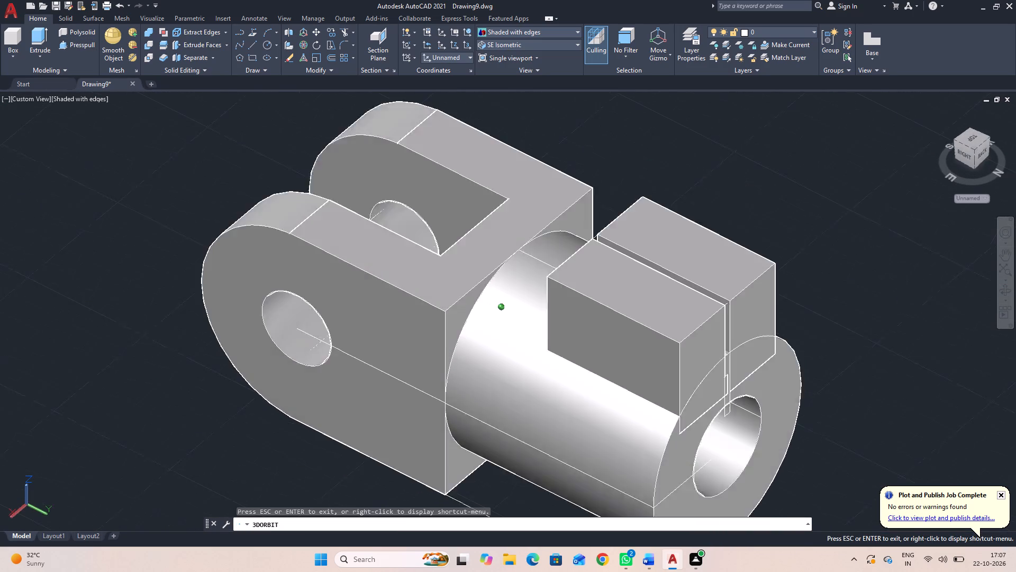
{"action": "left_click_drag", "start_coordinate": [800, 379], "coordinate": [800, 379]}
{"action": "key", "text": "Escape"}
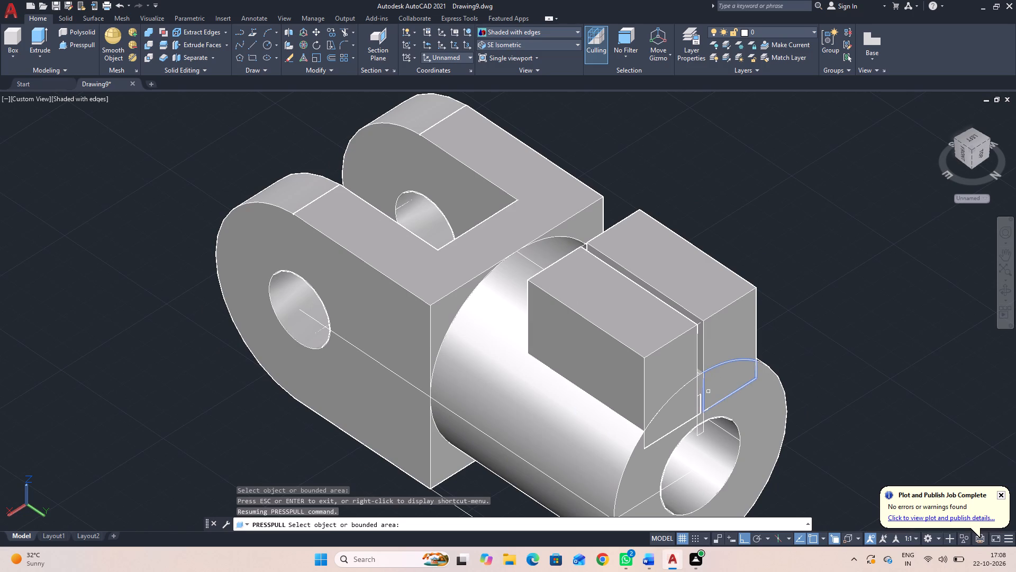
{"action": "left_click", "coordinate": [700, 386]}
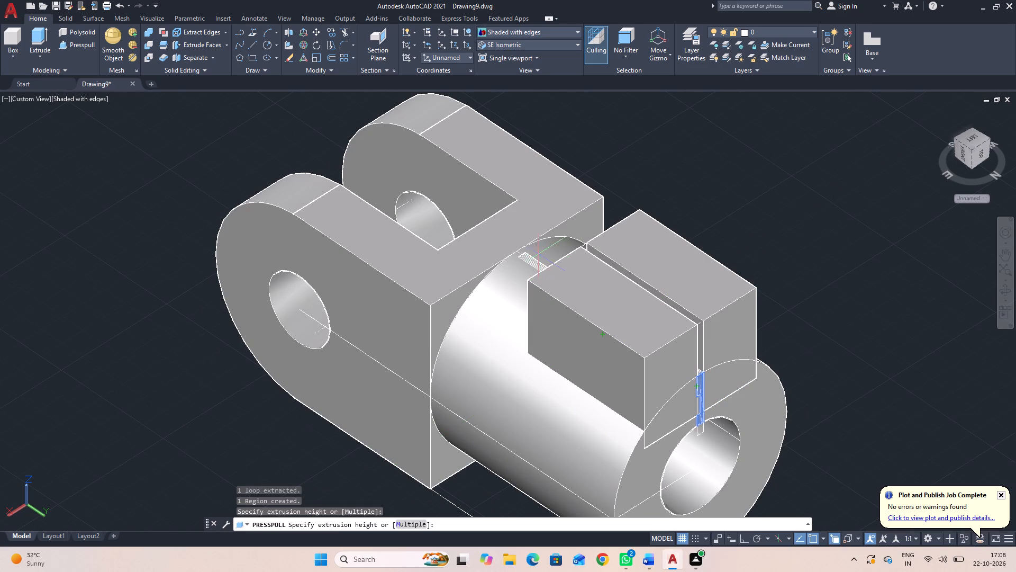
{"action": "left_click", "coordinate": [521, 249]}
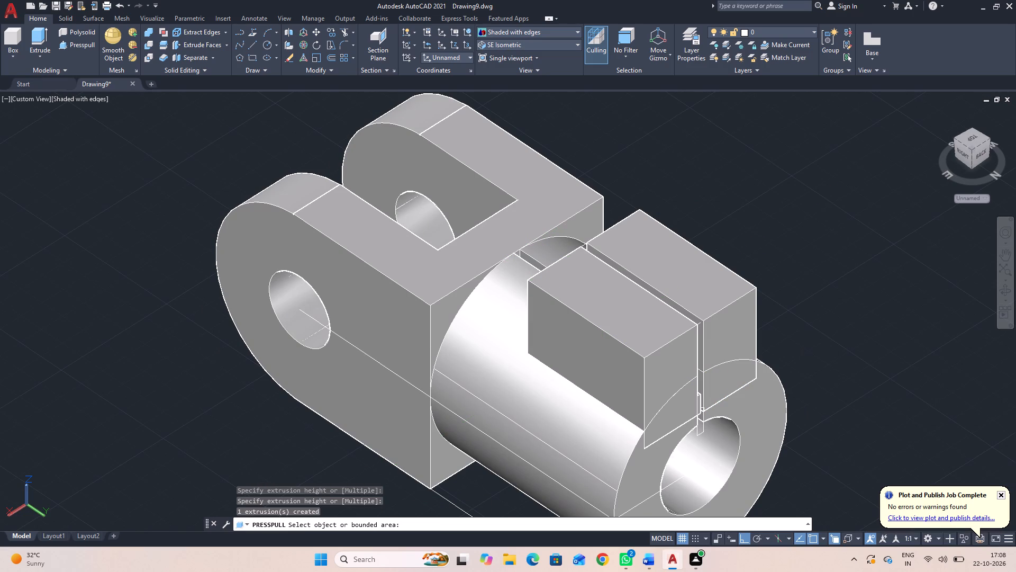
Presspull the end face of the leftover 1.5-wide strip at the foot of the +X box back to the fork body.
{"action": "scroll", "coordinate": [700, 405], "scroll_direction": "up", "scroll_amount": 3}
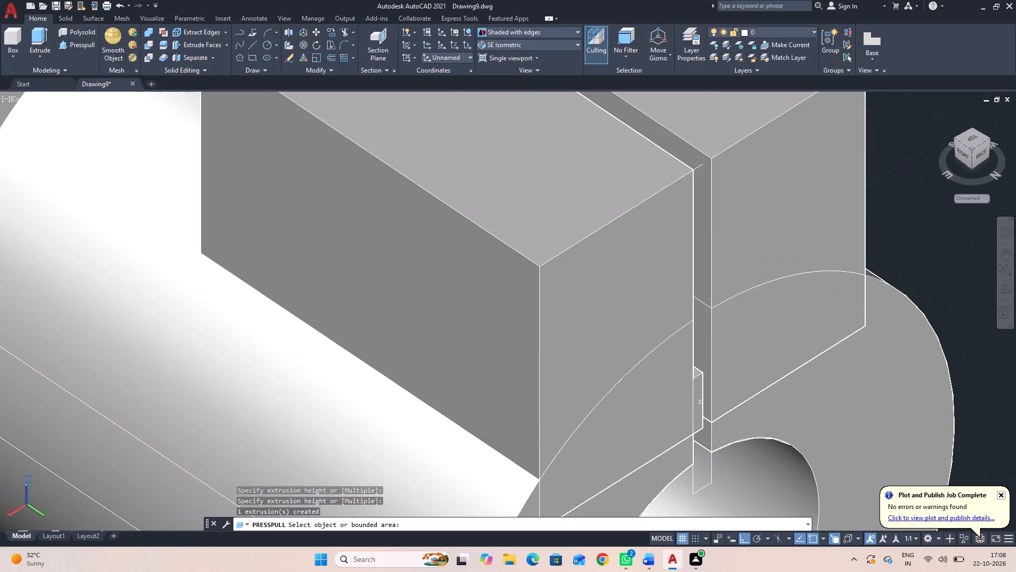
{"action": "scroll", "coordinate": [694, 389], "scroll_direction": "up", "scroll_amount": 3}
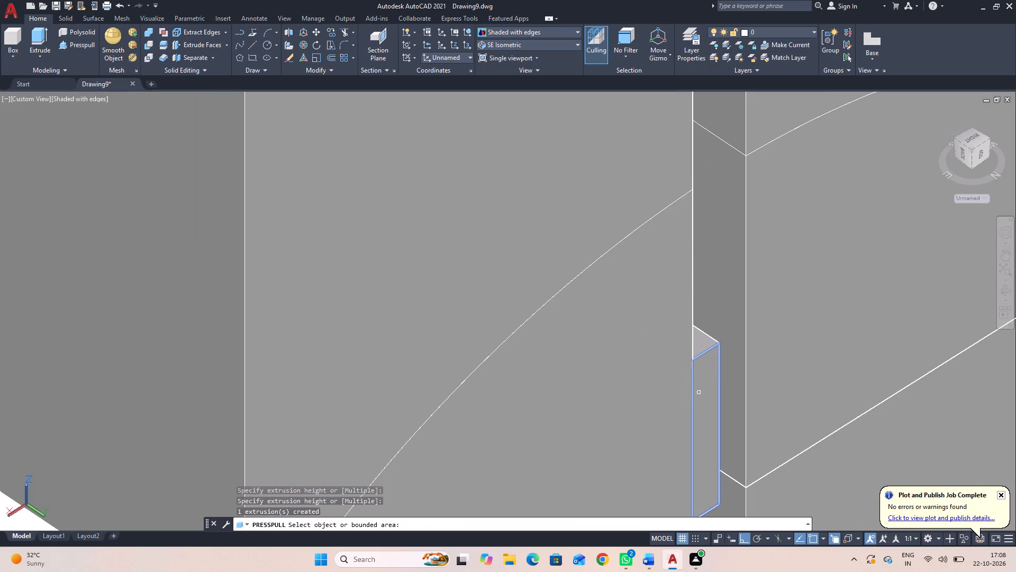
{"action": "left_click", "coordinate": [700, 394]}
{"action": "scroll", "coordinate": [700, 394], "scroll_direction": "down", "scroll_amount": 4}
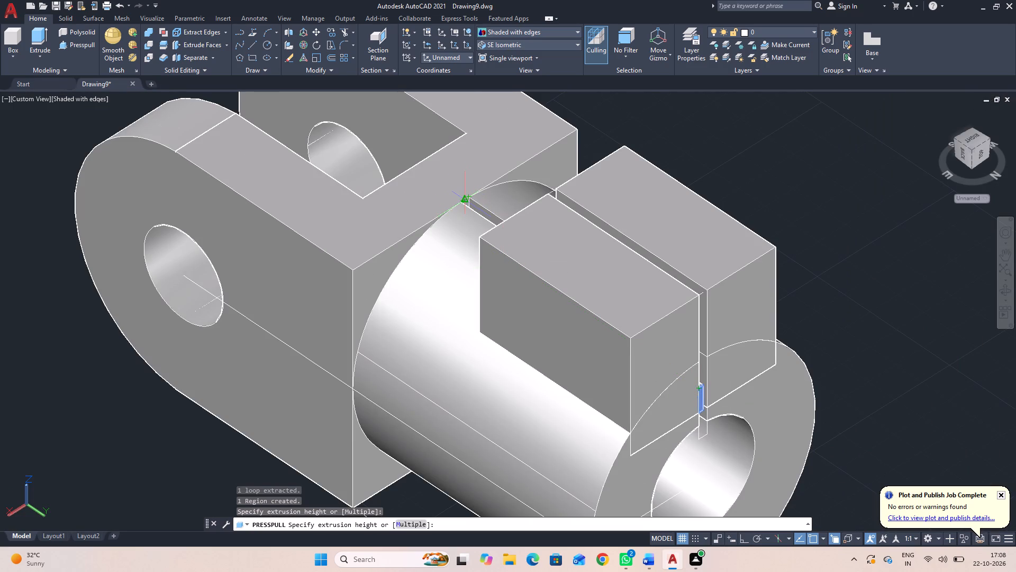
{"action": "left_click", "coordinate": [466, 197]}
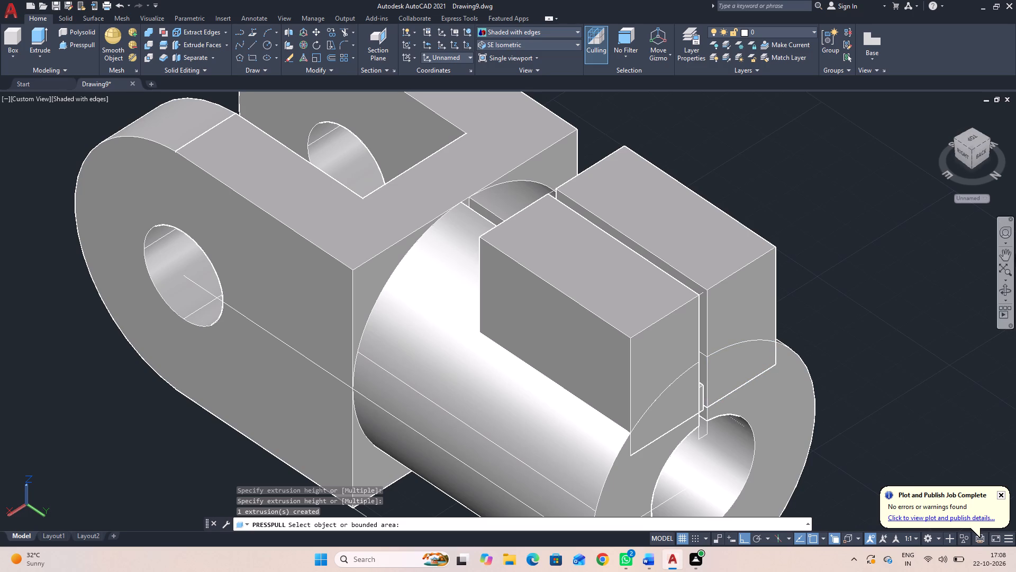
Examine the slit from several angles, checking the leftover strip between the lug boxes and the opening into the bore.
{"action": "left_click", "coordinate": [1005, 293]}
{"action": "left_click_drag", "start_coordinate": [969, 332], "coordinate": [910, 341]}
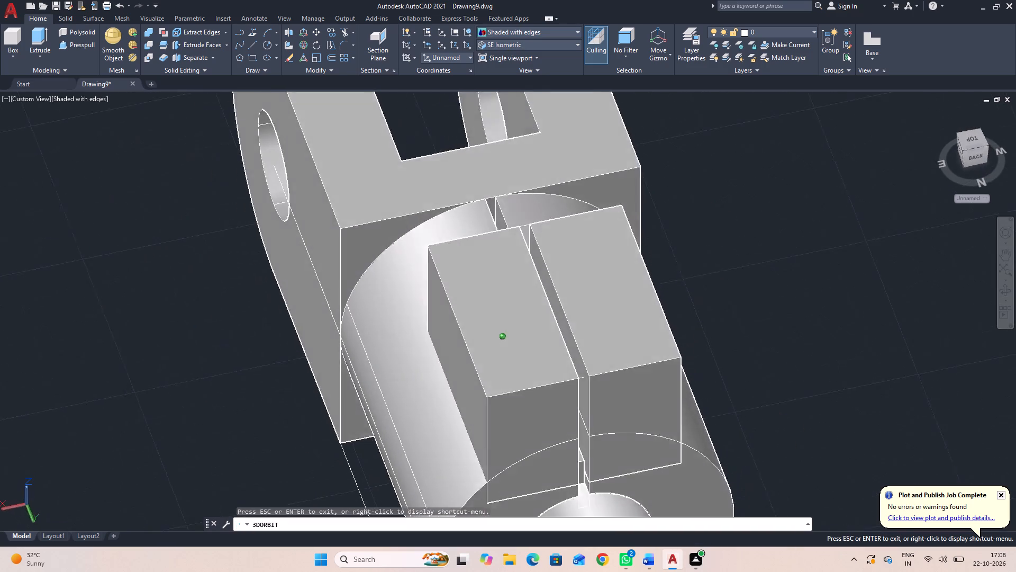
{"action": "left_click_drag", "start_coordinate": [910, 341], "coordinate": [881, 275]}
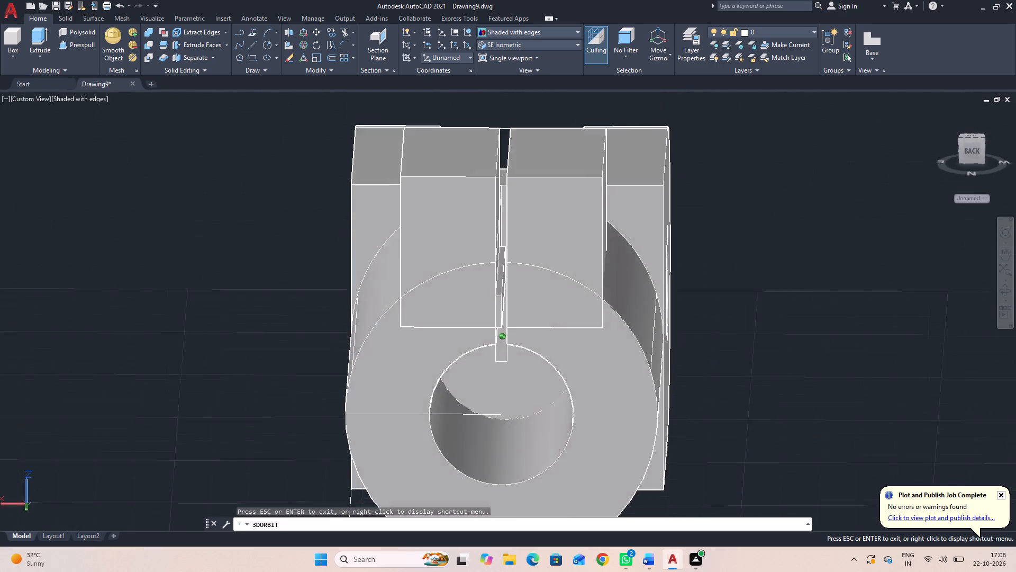
{"action": "left_click_drag", "start_coordinate": [881, 275], "coordinate": [874, 274]}
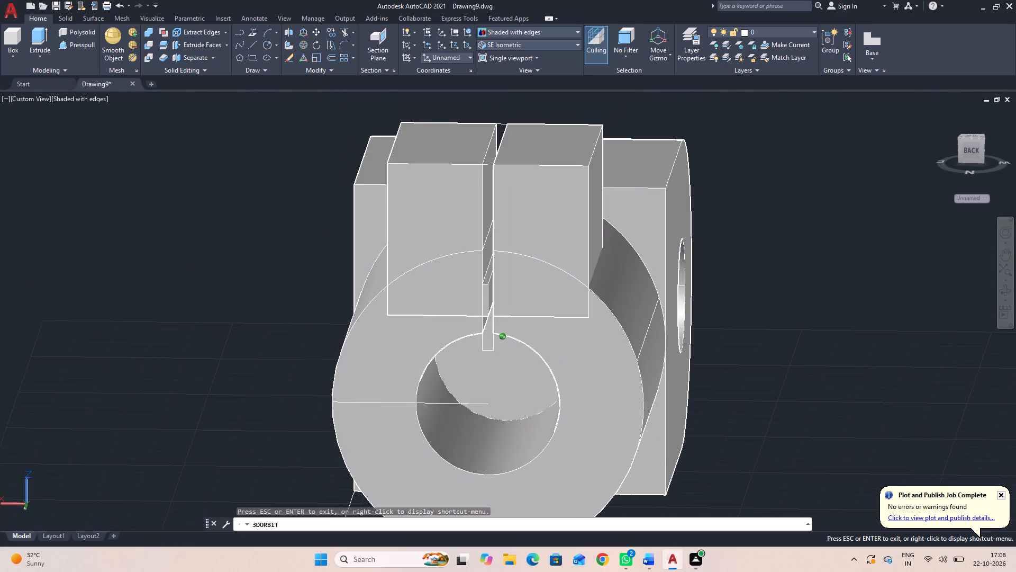
{"action": "left_click_drag", "start_coordinate": [874, 274], "coordinate": [1008, 338]}
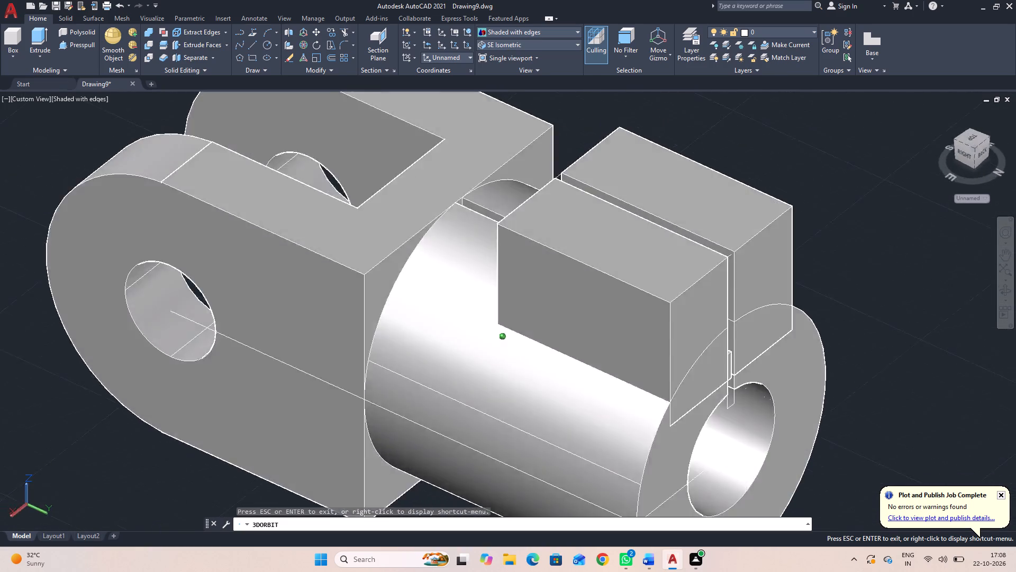
{"action": "left_click_drag", "start_coordinate": [1008, 338], "coordinate": [884, 337]}
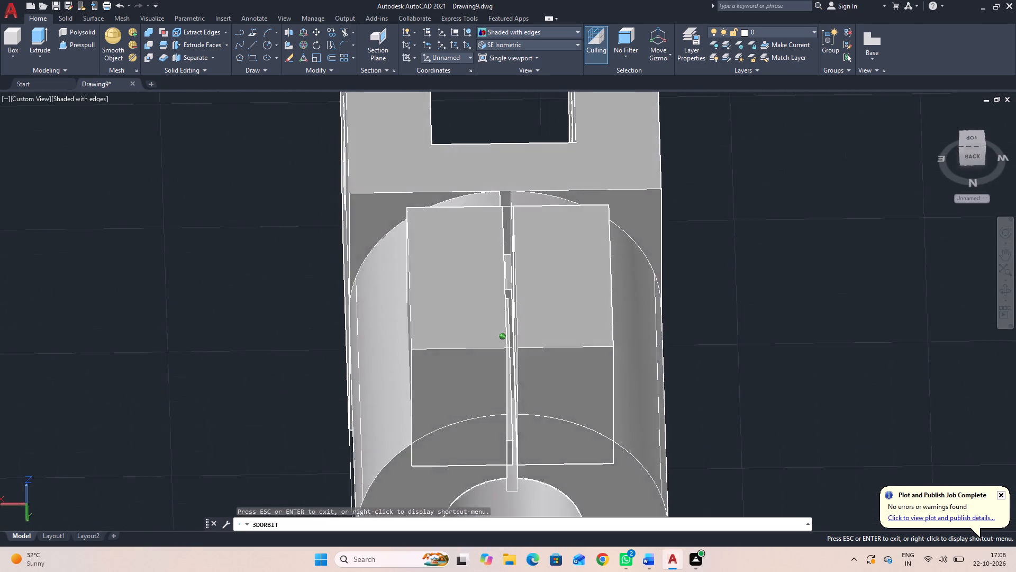
{"action": "left_click_drag", "start_coordinate": [884, 337], "coordinate": [882, 251]}
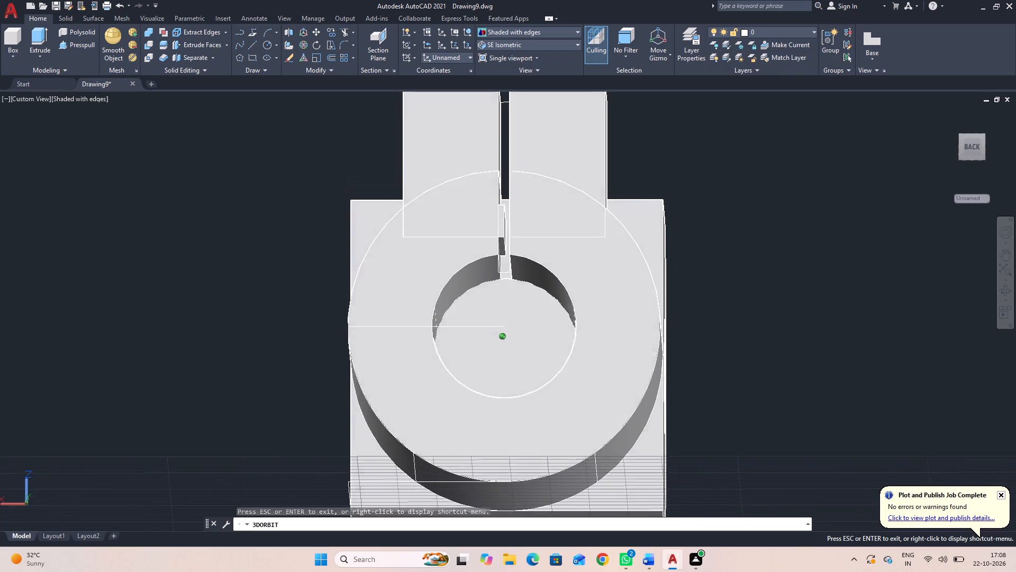
{"action": "left_click_drag", "start_coordinate": [882, 251], "coordinate": [881, 264]}
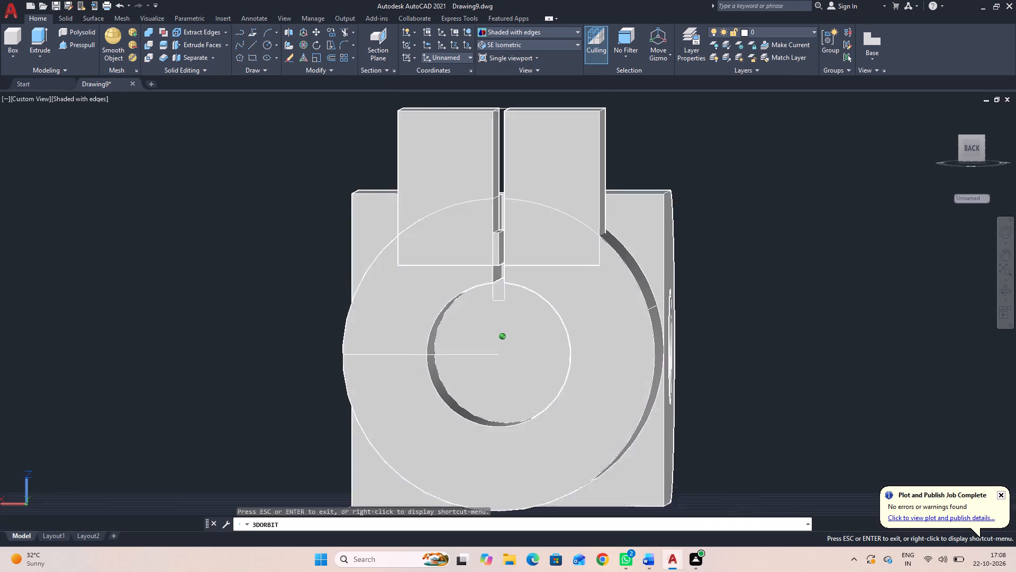
{"action": "left_click_drag", "start_coordinate": [881, 264], "coordinate": [881, 289]}
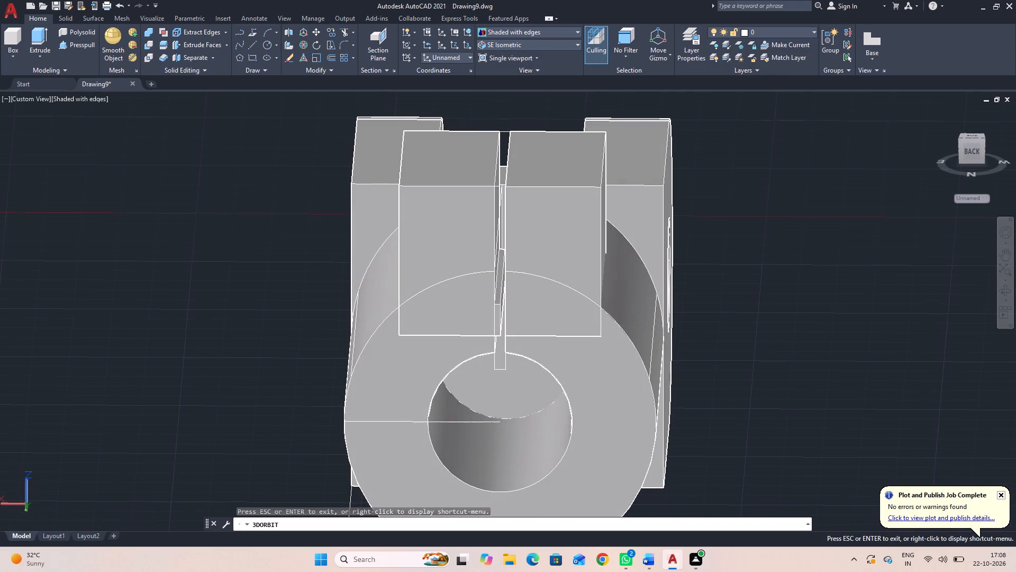
{"action": "scroll", "coordinate": [540, 301], "scroll_direction": "up", "scroll_amount": 4}
{"action": "key", "text": "Escape"}
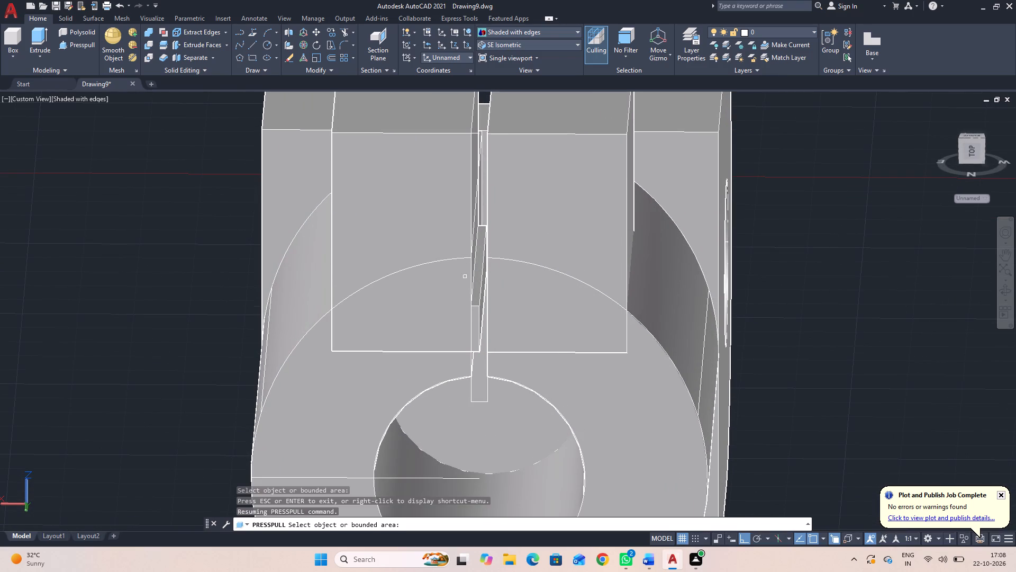
{"action": "scroll", "coordinate": [478, 284], "scroll_direction": "up", "scroll_amount": 4}
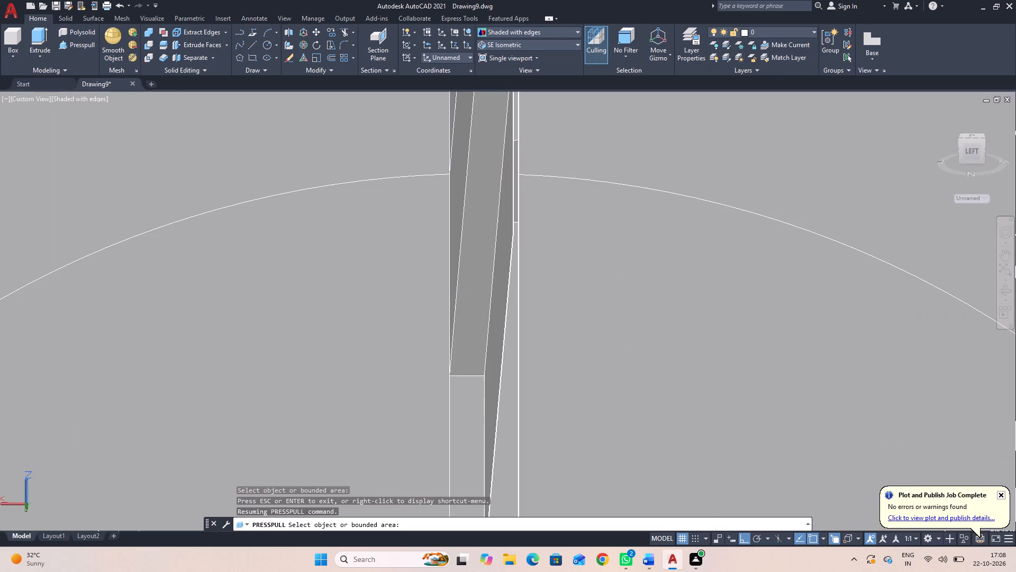
Presspull the floor face of the slit between the lug boxes down into the shank's bore.
{"action": "left_click", "coordinate": [469, 300]}
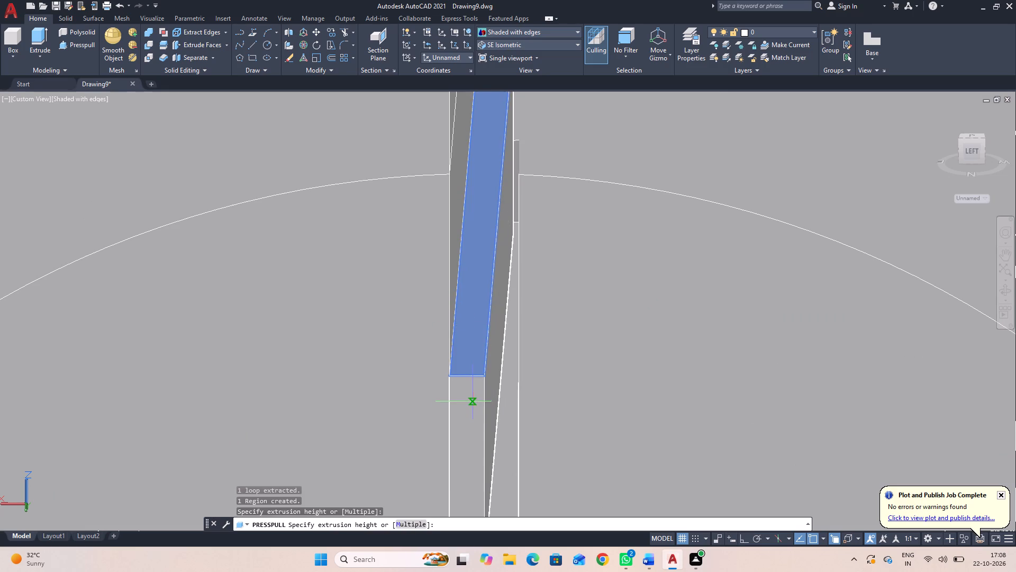
{"action": "scroll", "coordinate": [473, 401], "scroll_direction": "down", "scroll_amount": 4}
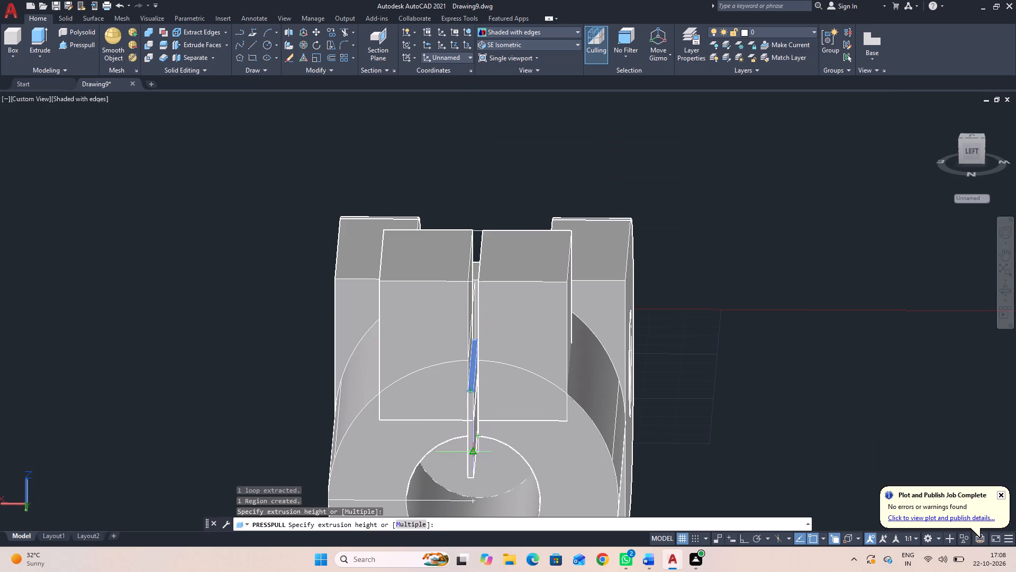
{"action": "left_click", "coordinate": [471, 450]}
{"action": "key", "text": "Escape"}
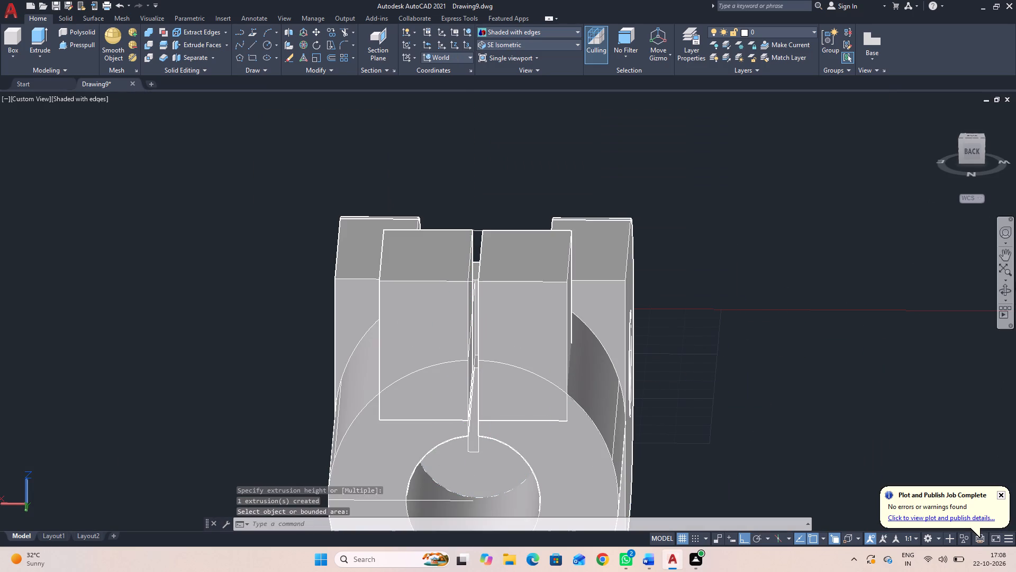
Examine the slit from the shank's end, side and top, checking how it opens into the bore.
{"action": "left_click", "coordinate": [1004, 292]}
{"action": "left_click_drag", "start_coordinate": [870, 394], "coordinate": [954, 387]}
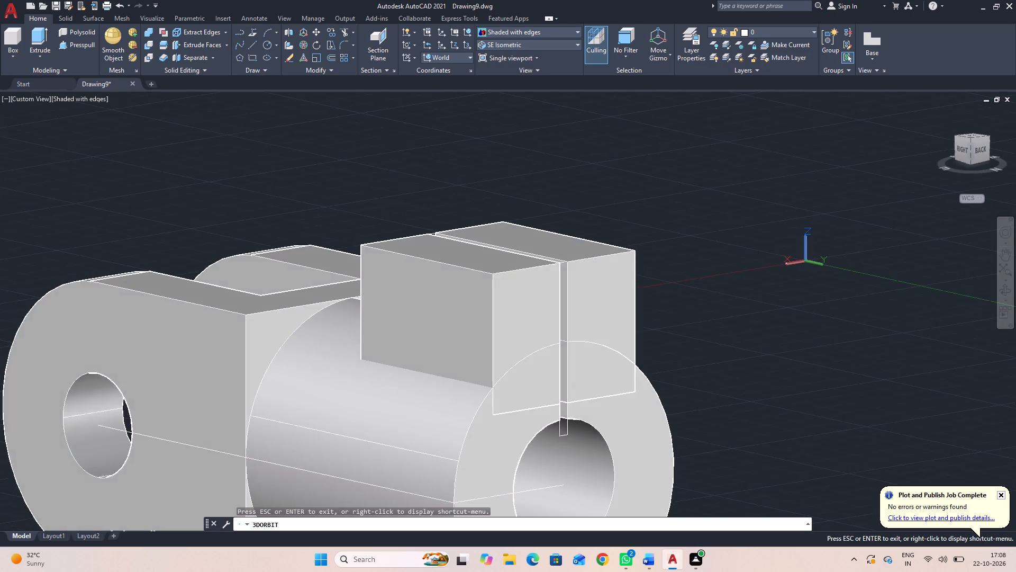
{"action": "left_click_drag", "start_coordinate": [801, 434], "coordinate": [723, 407]}
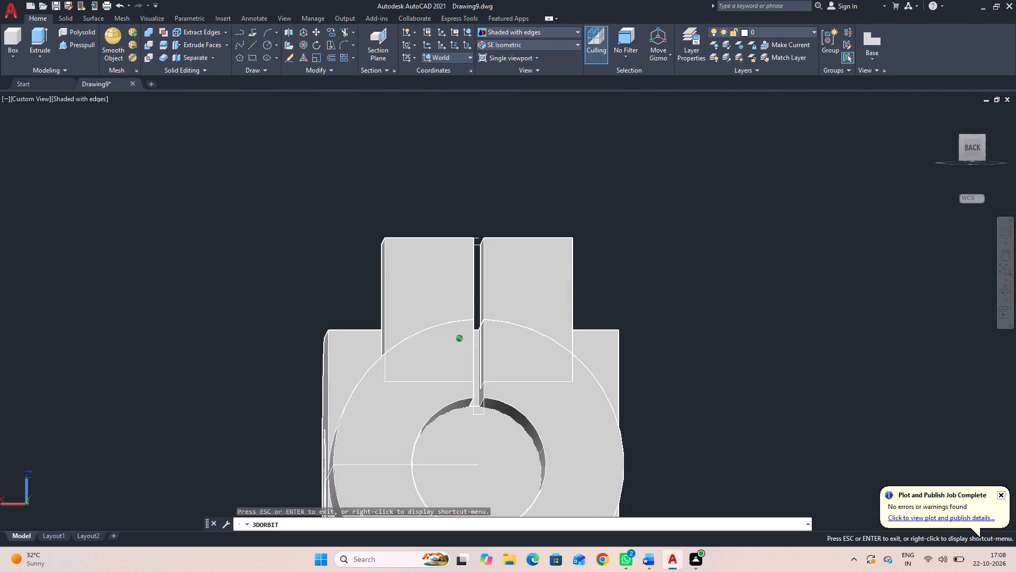
{"action": "left_click_drag", "start_coordinate": [723, 407], "coordinate": [720, 369]}
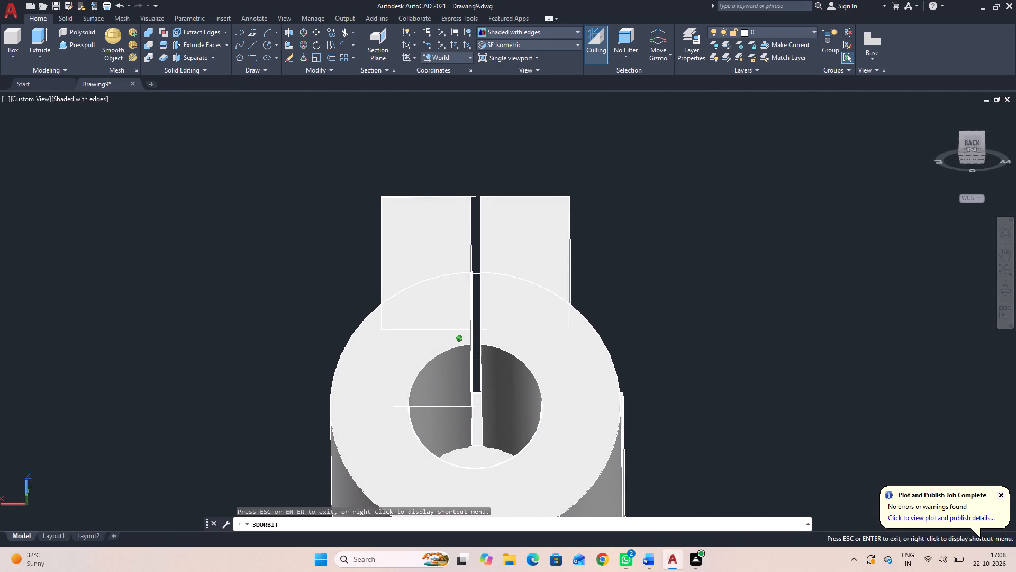
{"action": "left_click_drag", "start_coordinate": [720, 369], "coordinate": [725, 433]}
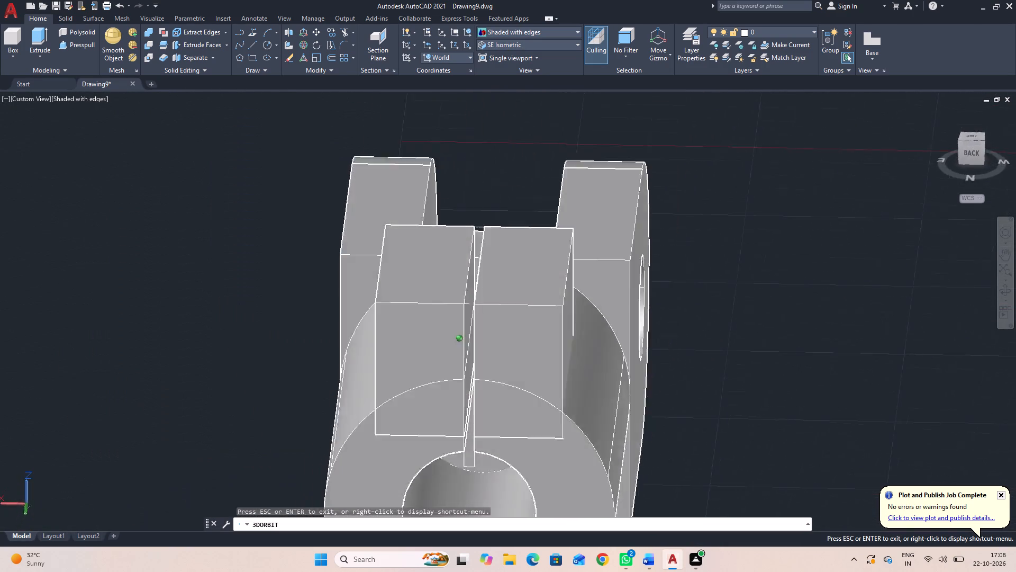
{"action": "left_click_drag", "start_coordinate": [725, 433], "coordinate": [814, 463]}
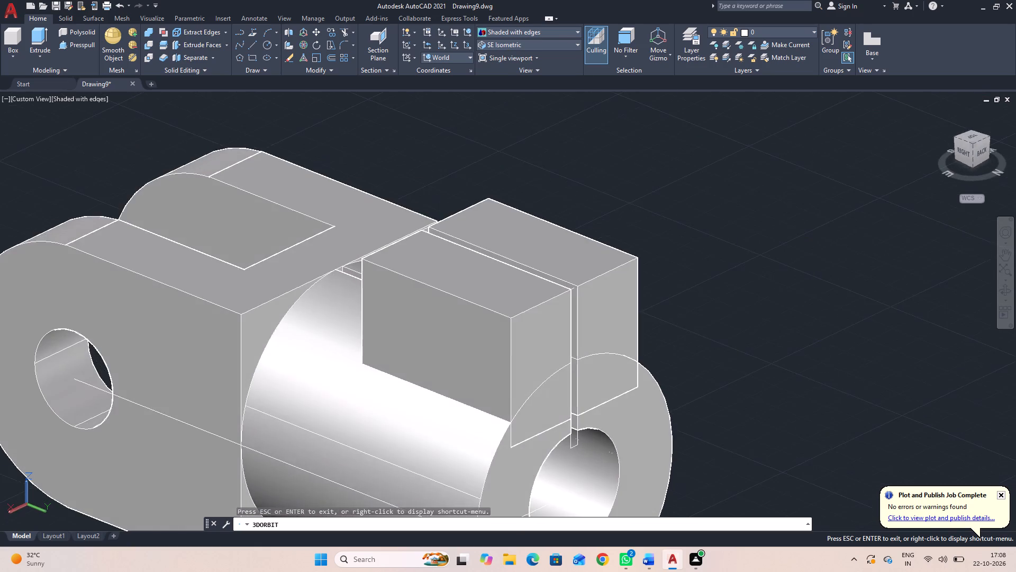
{"action": "left_click_drag", "start_coordinate": [765, 408], "coordinate": [817, 466]}
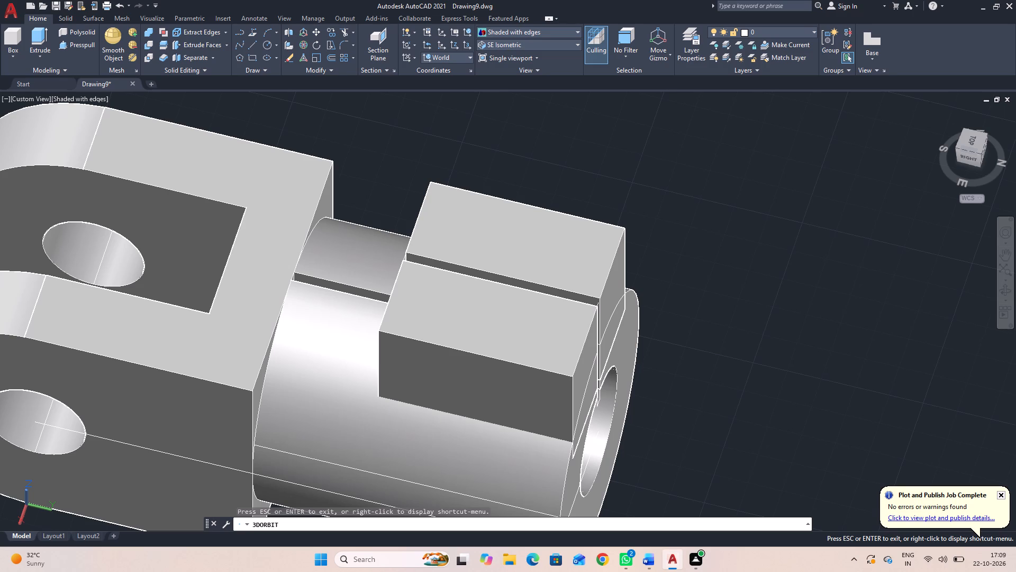
{"action": "key", "text": "Escape"}
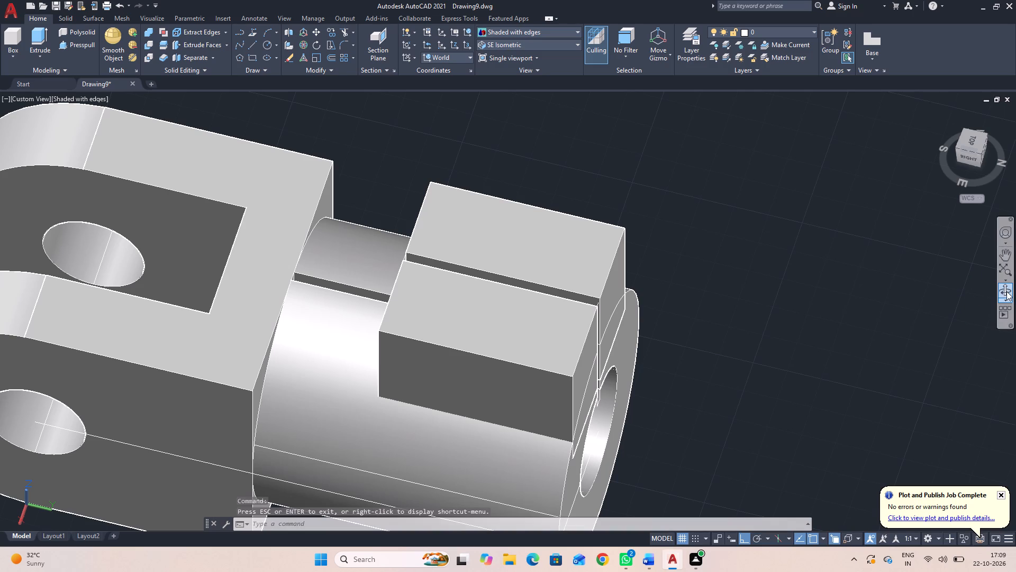
Union the fork body with its shank and both lug boxes into a single solid.
{"action": "left_click", "coordinate": [1006, 291]}
{"action": "left_click_drag", "start_coordinate": [857, 335], "coordinate": [856, 301]}
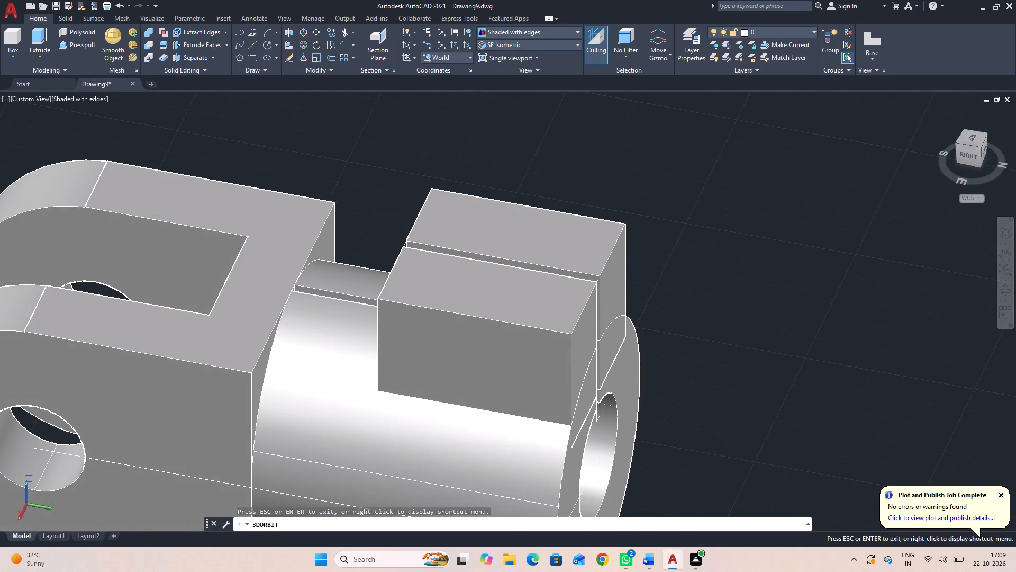
{"action": "middle_click_drag", "start_coordinate": [874, 311], "coordinate": [899, 249]}
{"action": "key", "text": "Escape"}
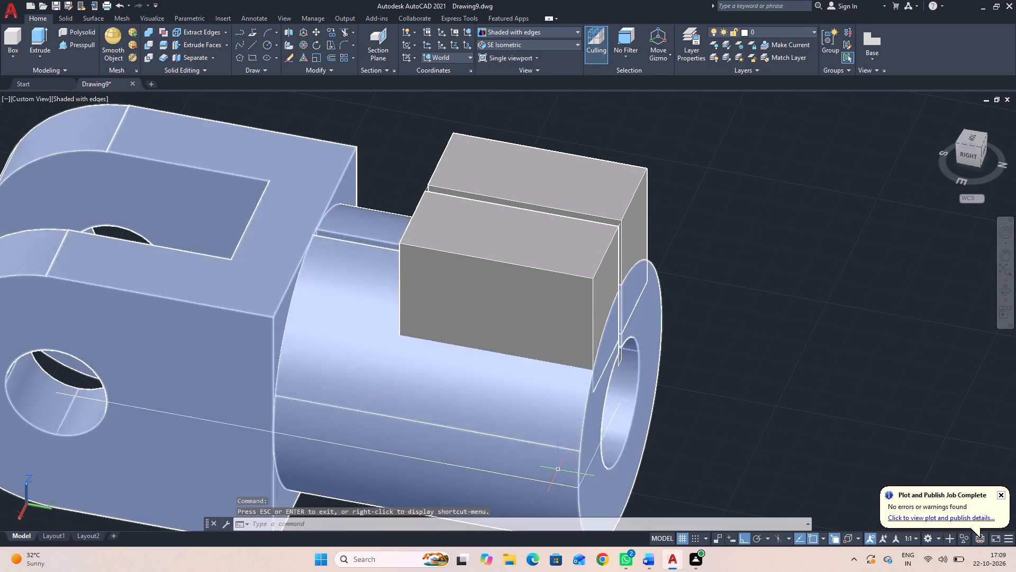
{"action": "left_click", "coordinate": [558, 470]}
{"action": "left_click", "coordinate": [542, 332]}
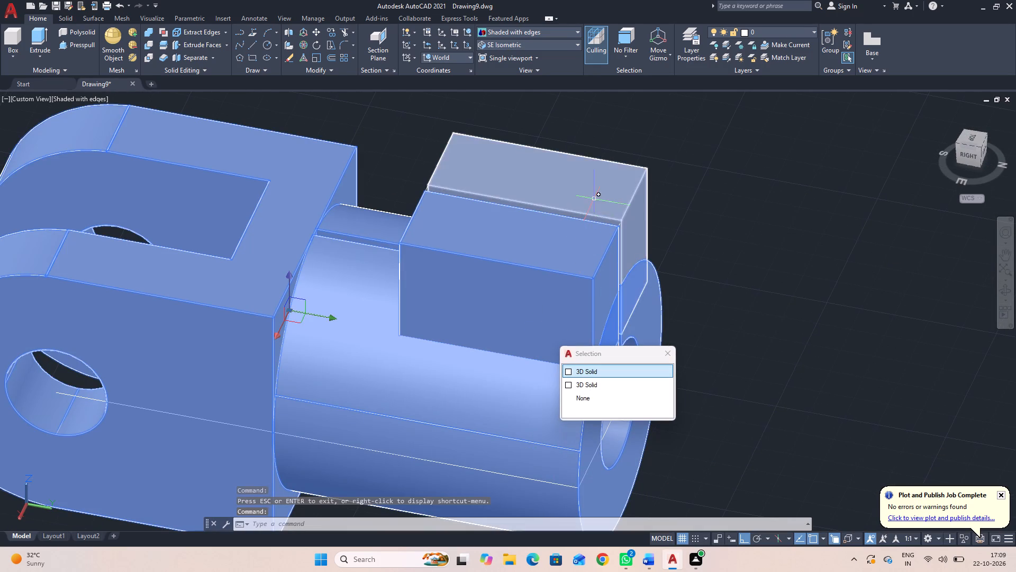
{"action": "left_click", "coordinate": [595, 199]}
{"action": "type", "text": "union"}
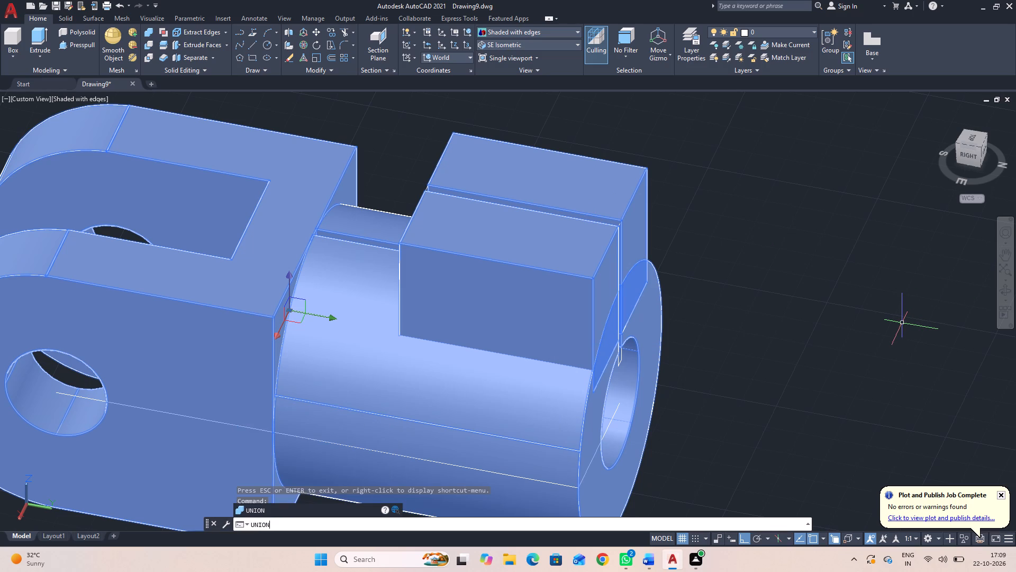
{"action": "key", "text": "space"}
{"action": "left_click", "coordinate": [715, 442]}
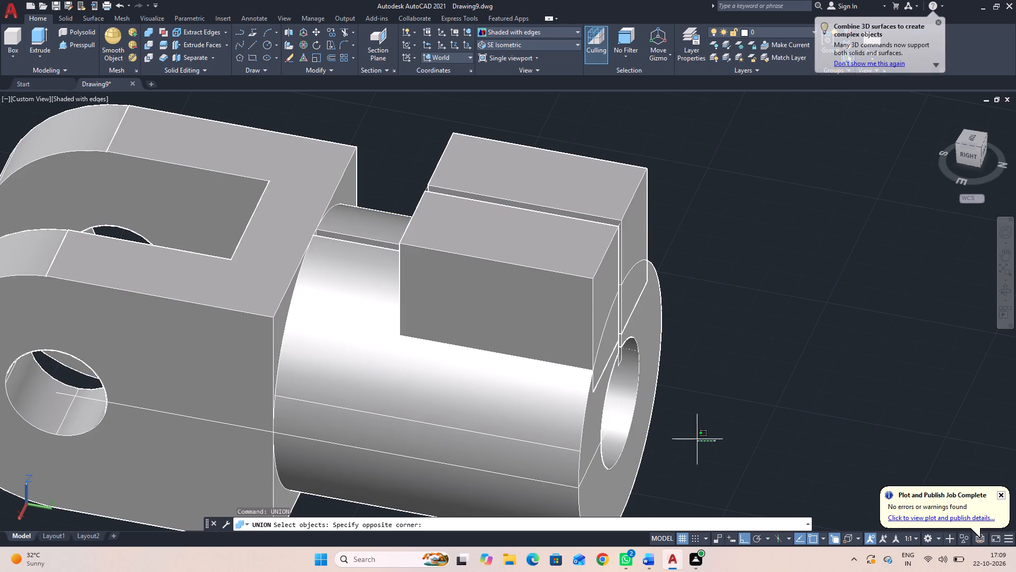
{"action": "left_click", "coordinate": [283, 236]}
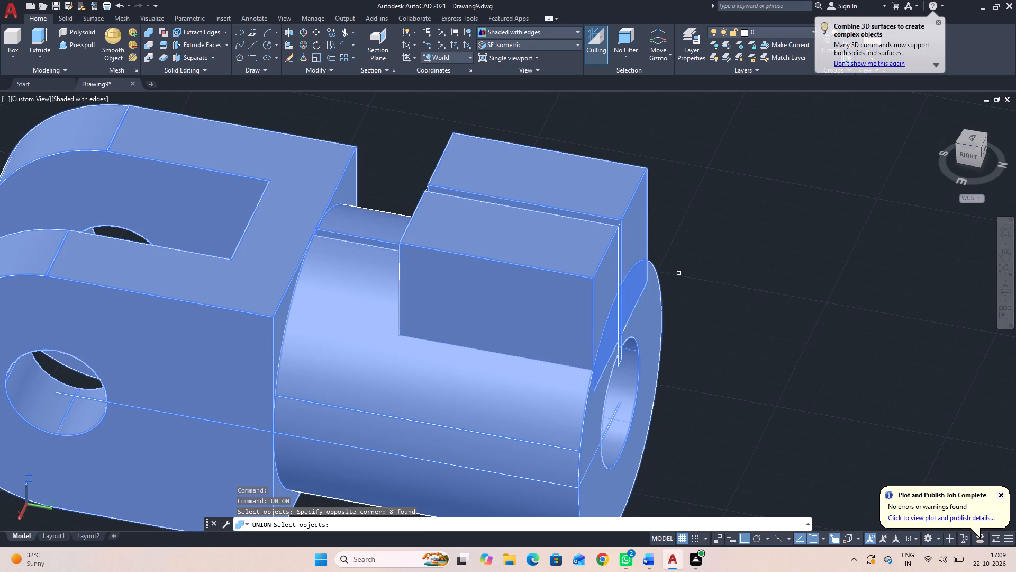
{"action": "key", "text": "space"}
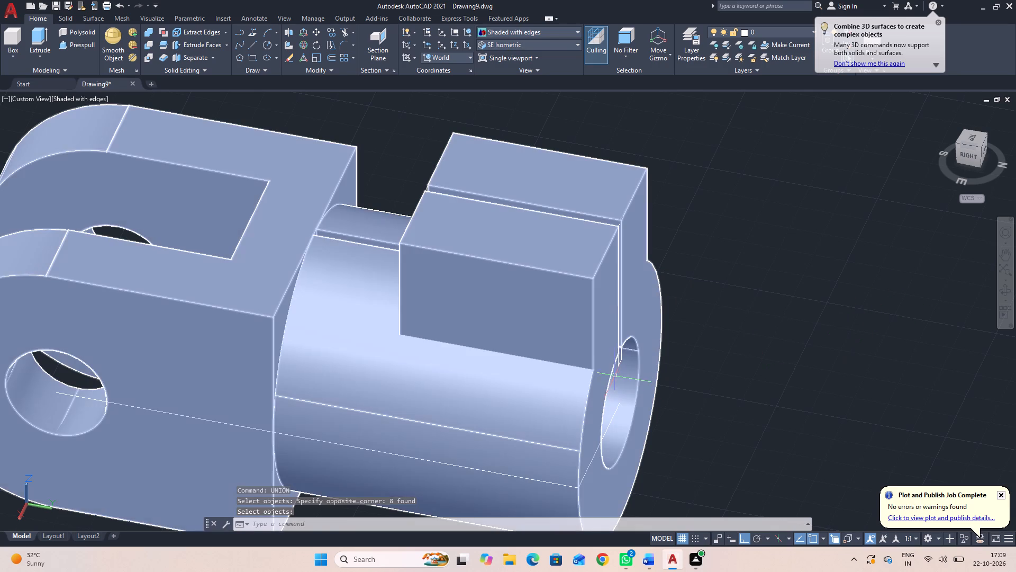
Erase the three leftover slit outline lines, two vertical and one short crosswise, at the bore opening on the shank's end face.
{"action": "left_click", "coordinate": [622, 364]}
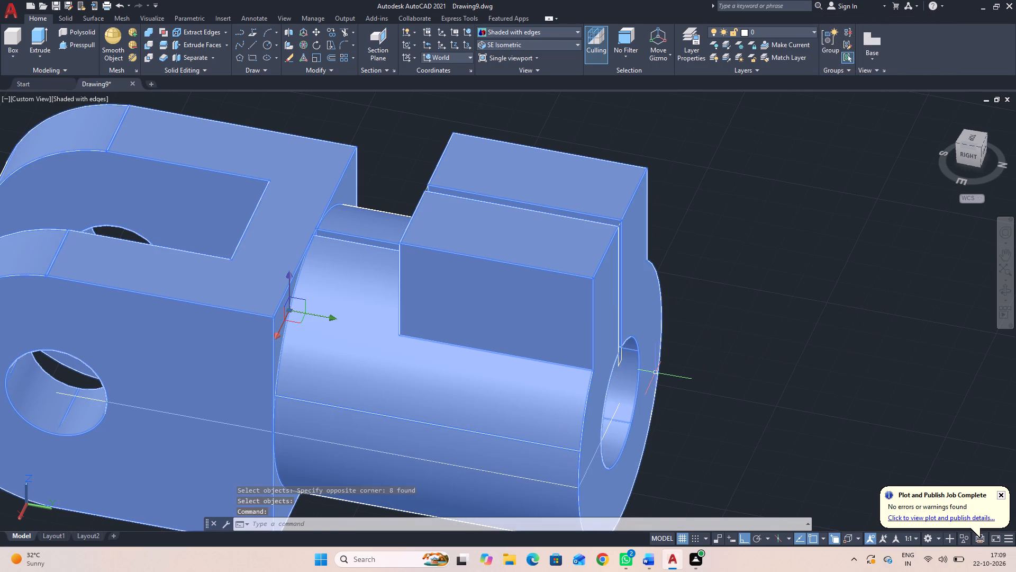
{"action": "key", "text": "Escape"}
{"action": "key", "text": "Escape"}
{"action": "scroll", "coordinate": [636, 382], "scroll_direction": "up", "scroll_amount": 4}
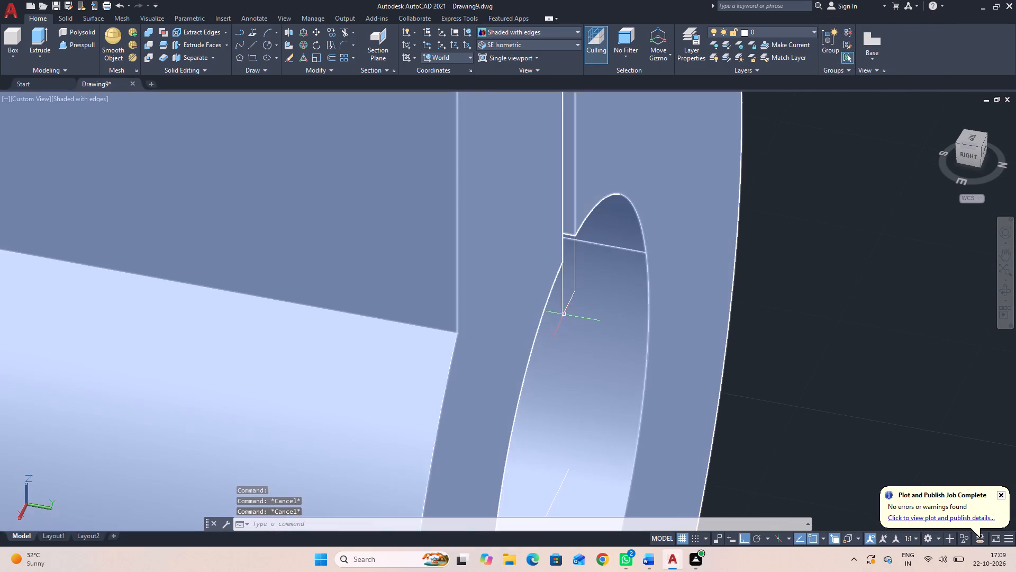
{"action": "left_click", "coordinate": [561, 308]}
{"action": "left_click", "coordinate": [570, 303]}
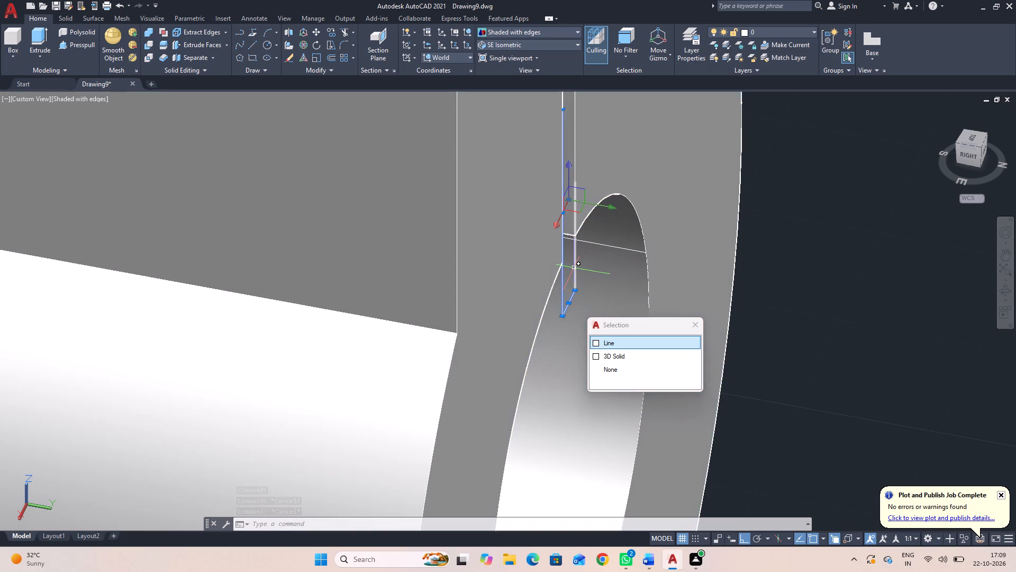
{"action": "left_click", "coordinate": [574, 268]}
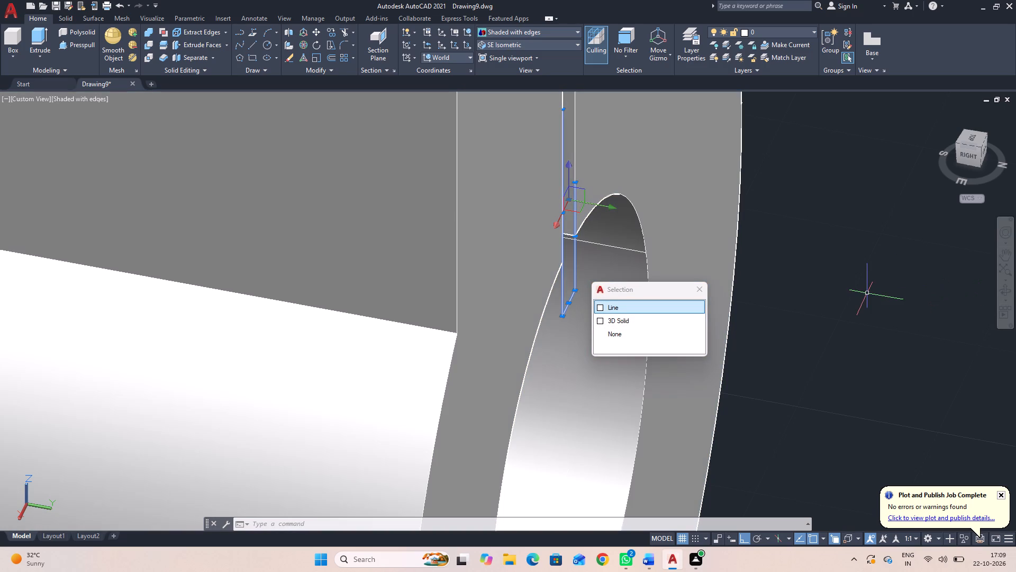
{"action": "key", "text": "Delete"}
Erase the short leftover line across the top of the slit at the lug's end face.
{"action": "scroll", "coordinate": [894, 294], "scroll_direction": "down", "scroll_amount": 1}
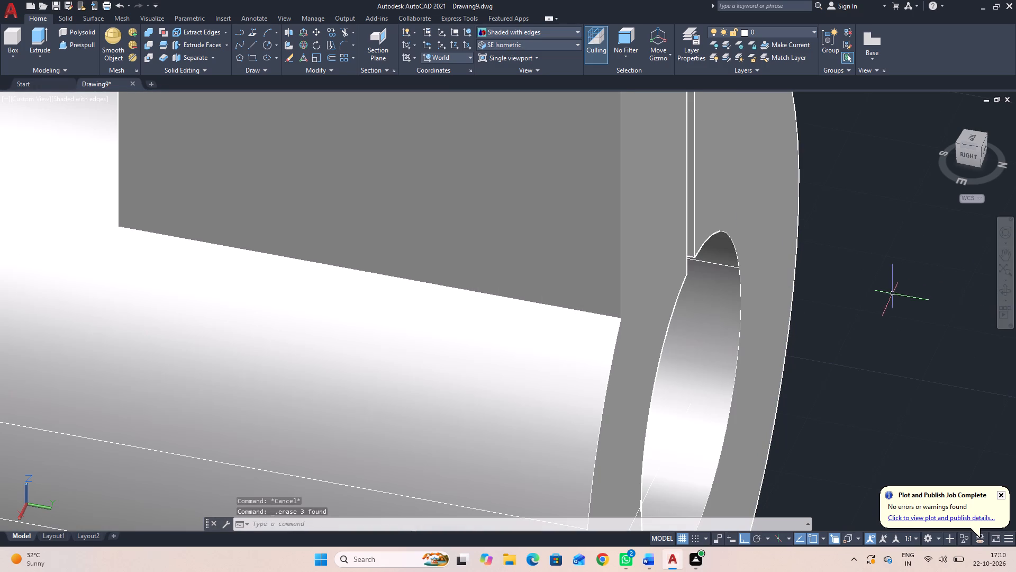
{"action": "left_click", "coordinate": [1003, 292]}
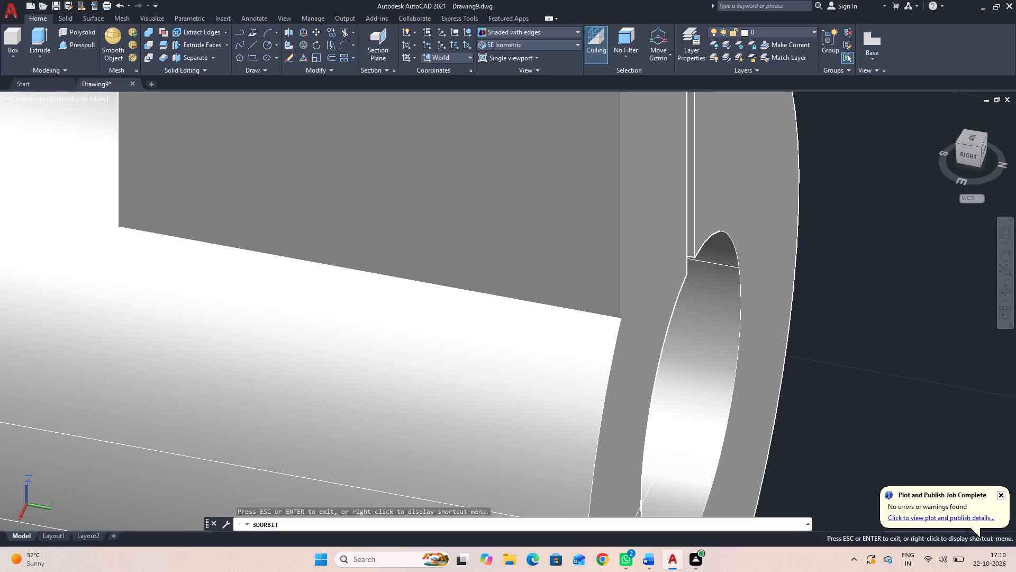
{"action": "left_click_drag", "start_coordinate": [902, 293], "coordinate": [861, 319]}
{"action": "scroll", "coordinate": [861, 312], "scroll_direction": "down", "scroll_amount": 3}
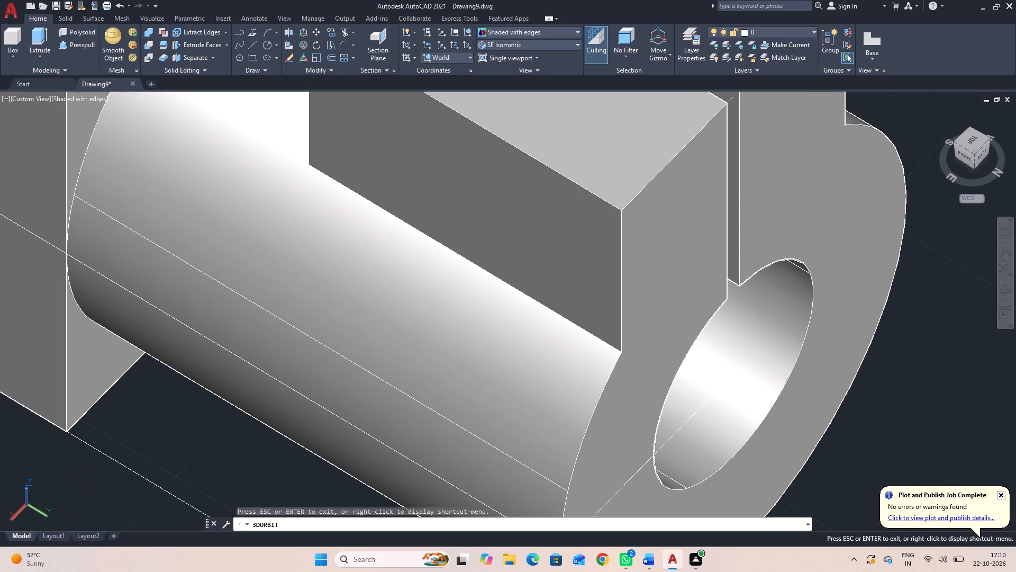
{"action": "left_click_drag", "start_coordinate": [944, 374], "coordinate": [910, 379]}
{"action": "middle_click_drag", "start_coordinate": [915, 373], "coordinate": [743, 495]}
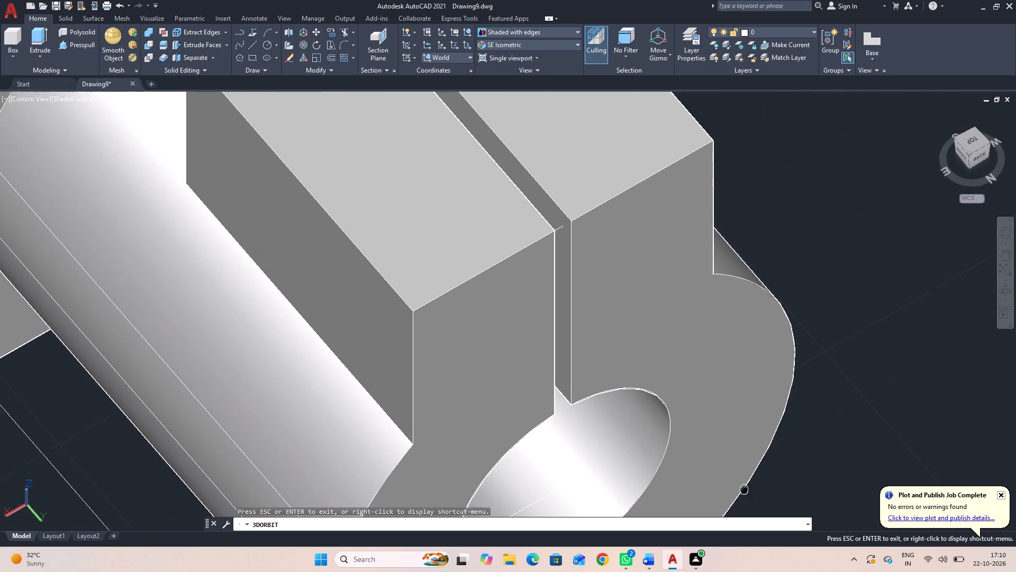
{"action": "middle_click_drag", "start_coordinate": [743, 495], "coordinate": [739, 525]}
{"action": "key", "text": "Escape"}
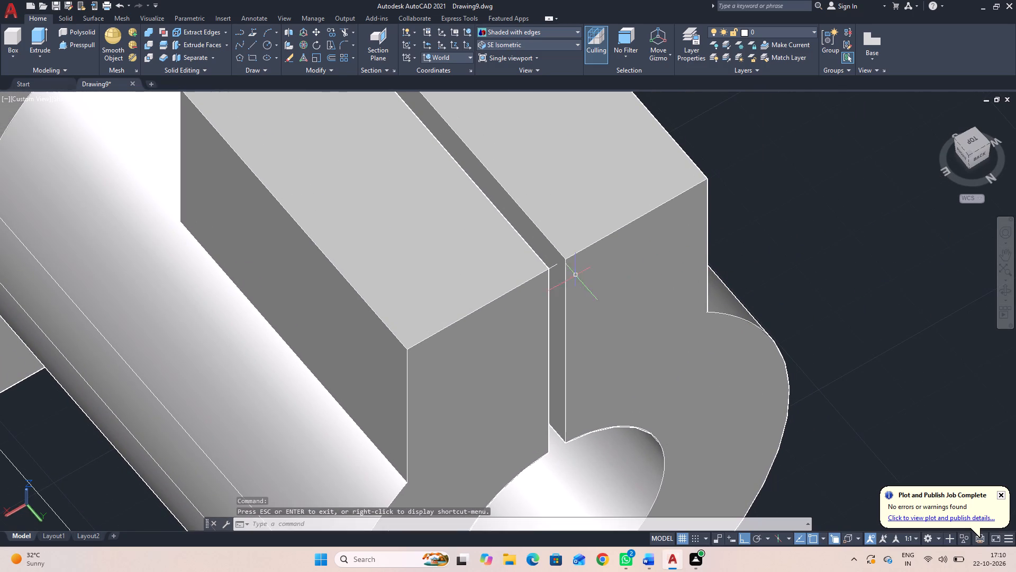
{"action": "left_click", "coordinate": [555, 266]}
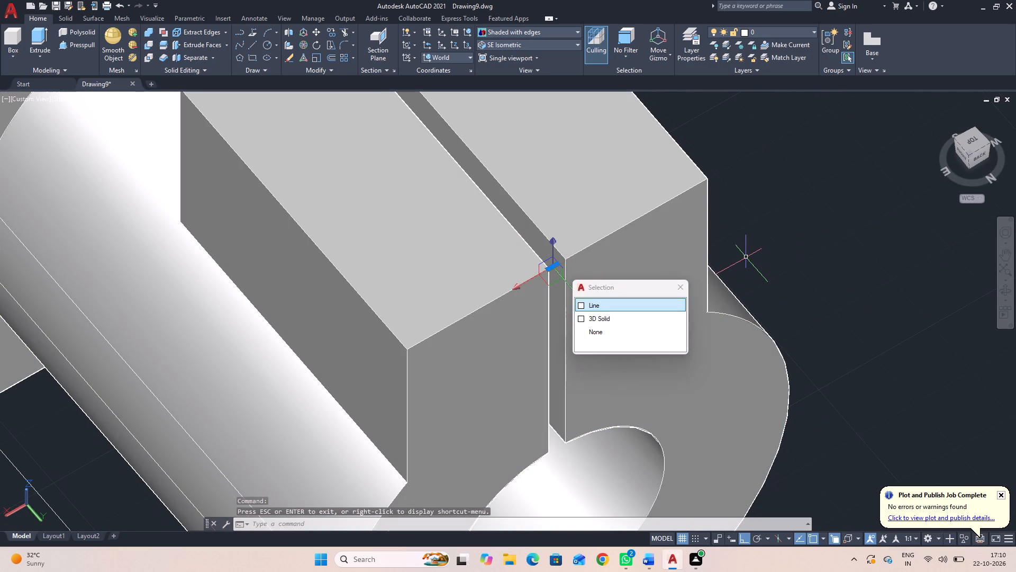
{"action": "key", "text": "Delete"}
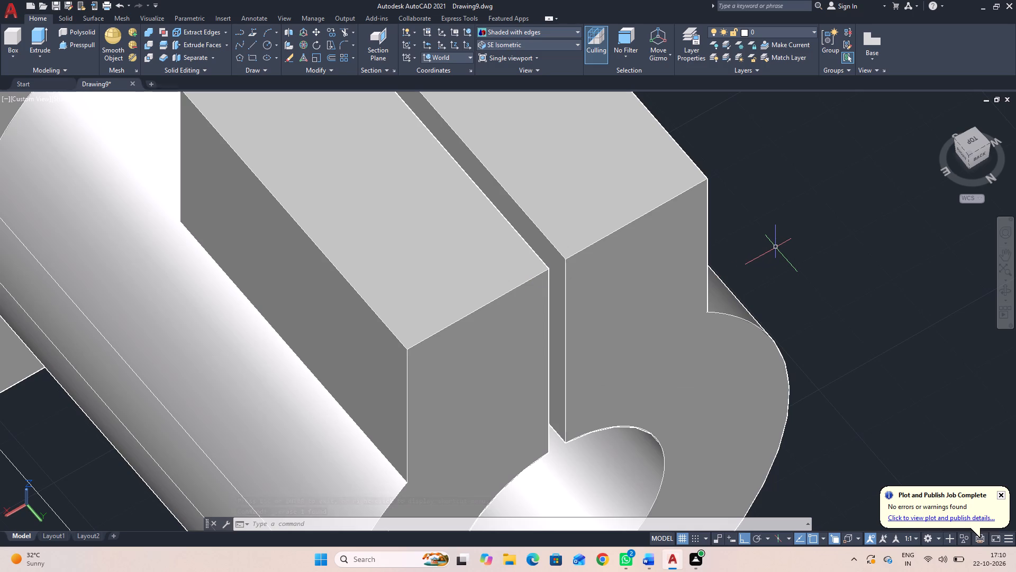
Examine the whole fork end from several angles, checking the slit, the bore and the remaining construction lines.
{"action": "left_click", "coordinate": [1009, 290]}
{"action": "left_click_drag", "start_coordinate": [942, 303], "coordinate": [901, 310]}
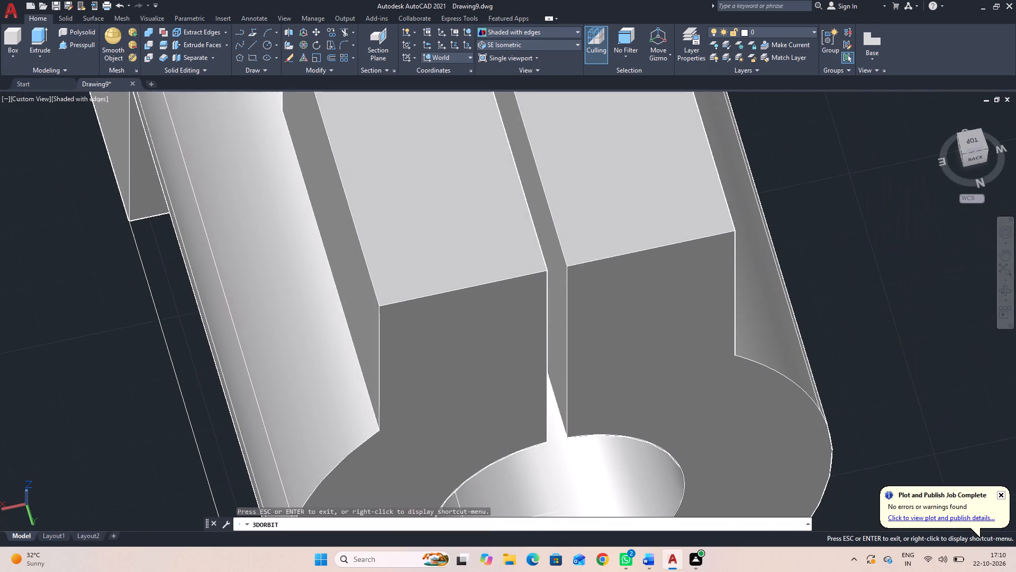
{"action": "middle_click_drag", "start_coordinate": [898, 316], "coordinate": [924, 145]}
{"action": "key", "text": "Escape"}
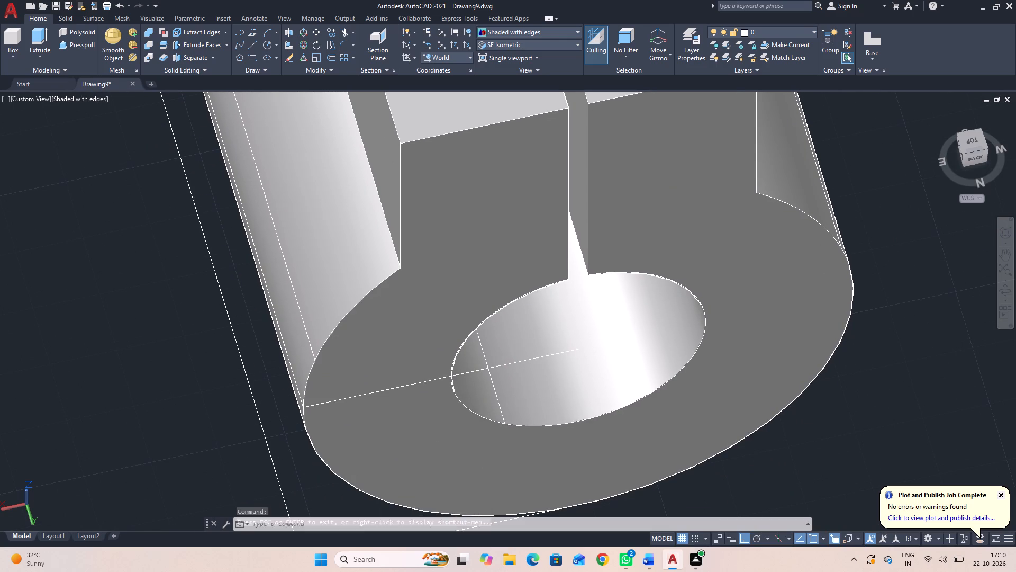
{"action": "scroll", "coordinate": [615, 118], "scroll_direction": "down", "scroll_amount": 3}
{"action": "scroll", "coordinate": [794, 184], "scroll_direction": "down", "scroll_amount": 1}
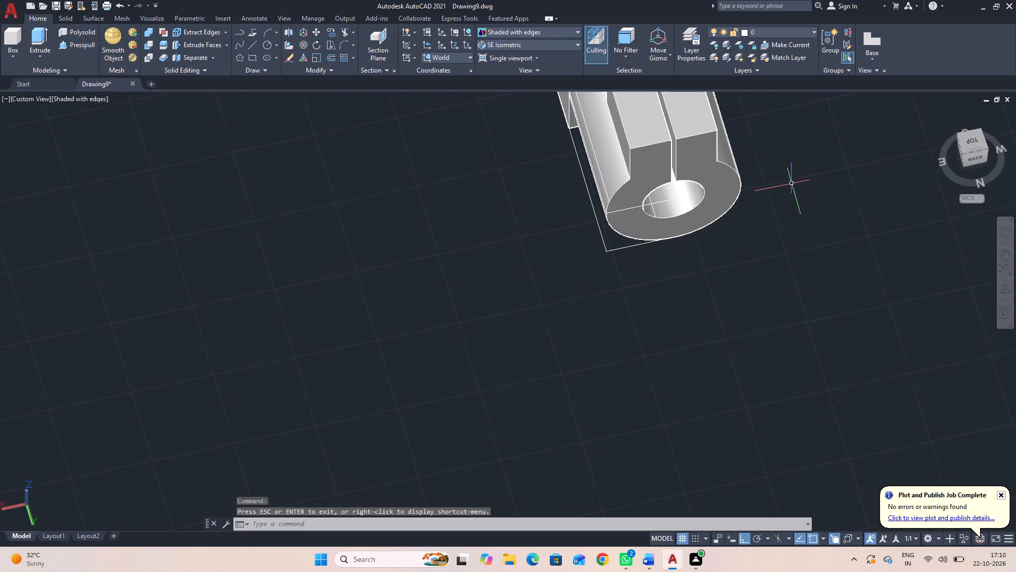
{"action": "middle_click_drag", "start_coordinate": [791, 184], "coordinate": [758, 354]}
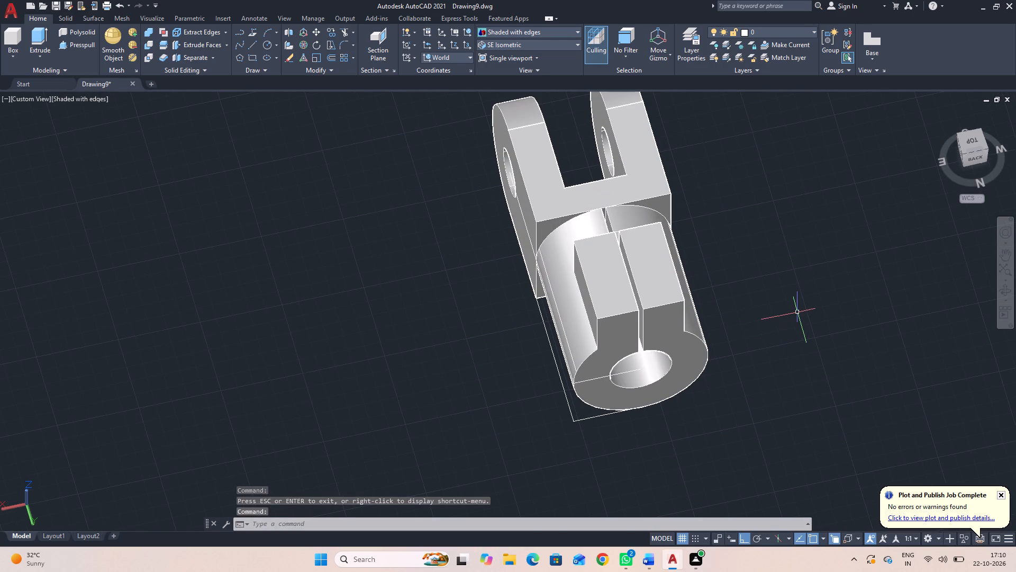
{"action": "left_click", "coordinate": [1008, 310]}
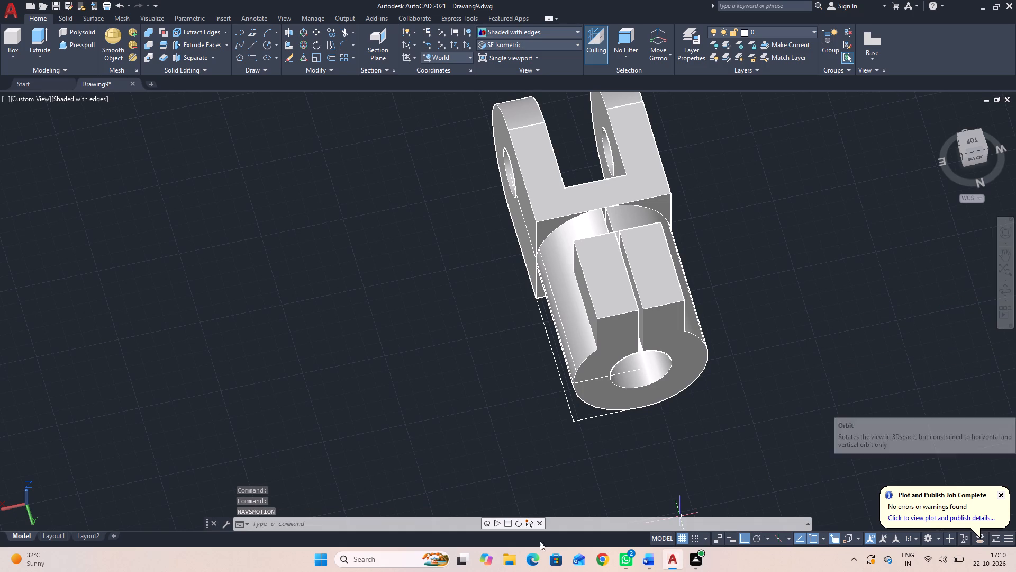
{"action": "left_click", "coordinate": [539, 523]}
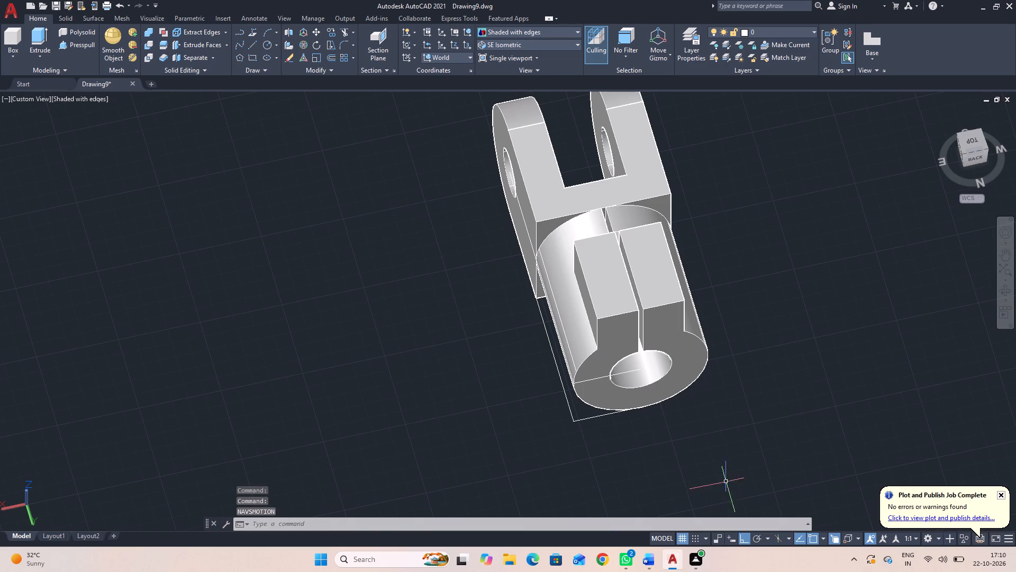
{"action": "left_click", "coordinate": [1006, 285]}
{"action": "left_click_drag", "start_coordinate": [784, 401], "coordinate": [846, 373]}
{"action": "left_click_drag", "start_coordinate": [785, 398], "coordinate": [845, 366]}
{"action": "left_click_drag", "start_coordinate": [607, 406], "coordinate": [564, 435]}
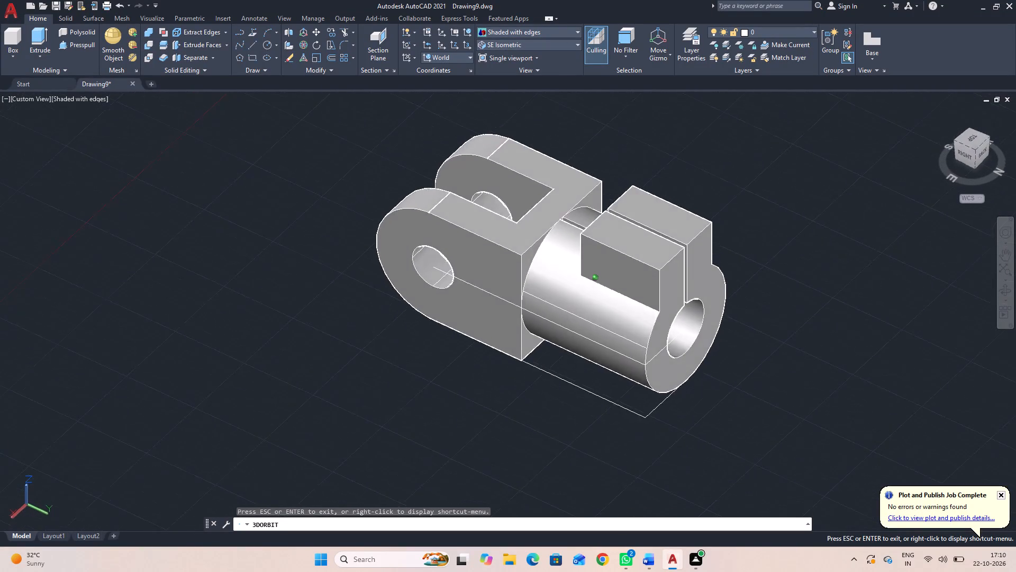
Draw a cylinder of radius 28.5 and length 25 across one lug box, centred at the midpoint of its outer top edge.
{"action": "left_click_drag", "start_coordinate": [564, 435], "coordinate": [516, 442]}
{"action": "key", "text": "Escape"}
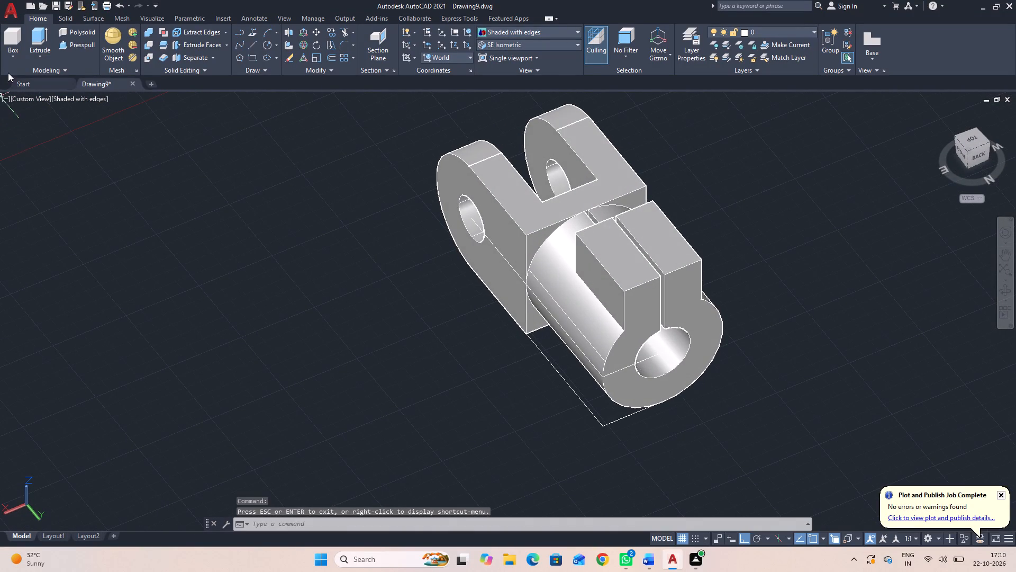
{"action": "left_click", "coordinate": [15, 50]}
{"action": "left_click", "coordinate": [32, 94]}
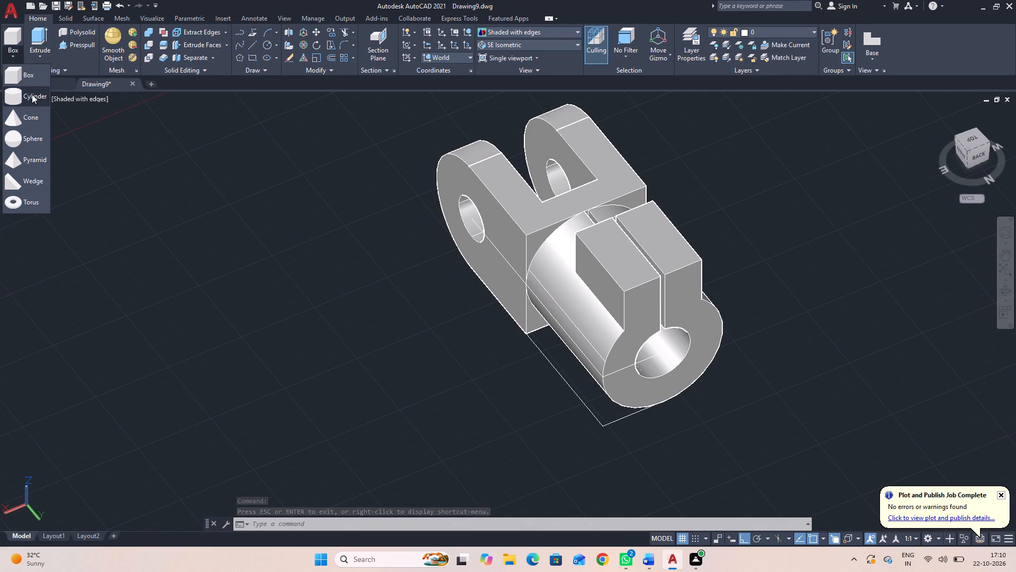
{"action": "left_click", "coordinate": [601, 263]}
{"action": "left_click", "coordinate": [625, 293]}
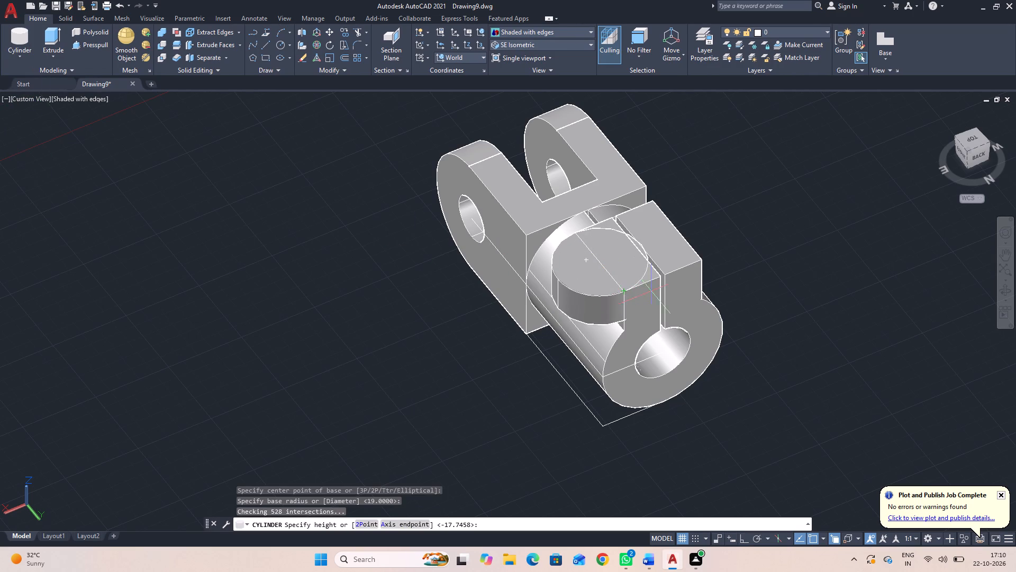
{"action": "left_click", "coordinate": [393, 521]}
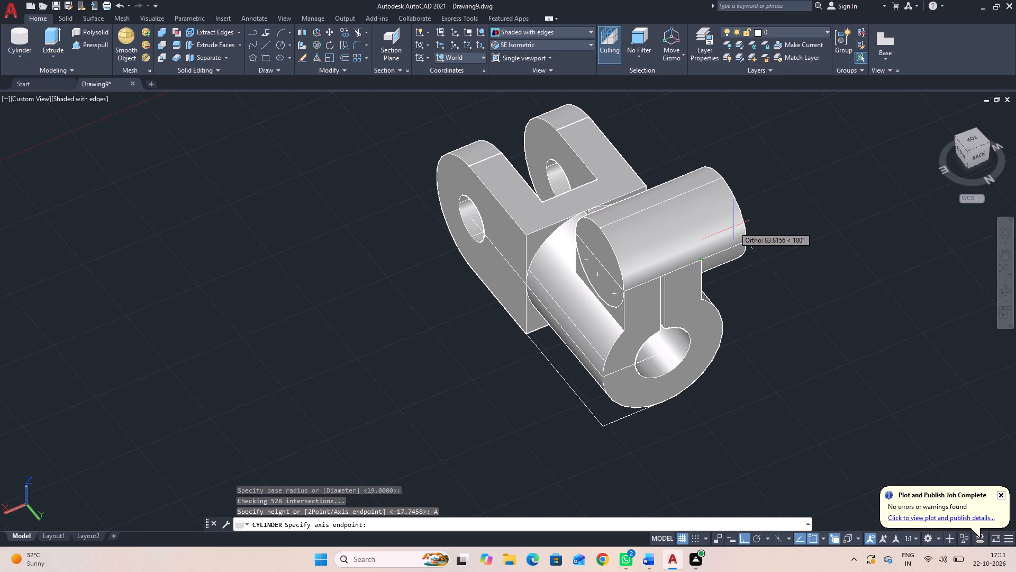
{"action": "type", "text": "25"}
{"action": "key", "text": "Return"}
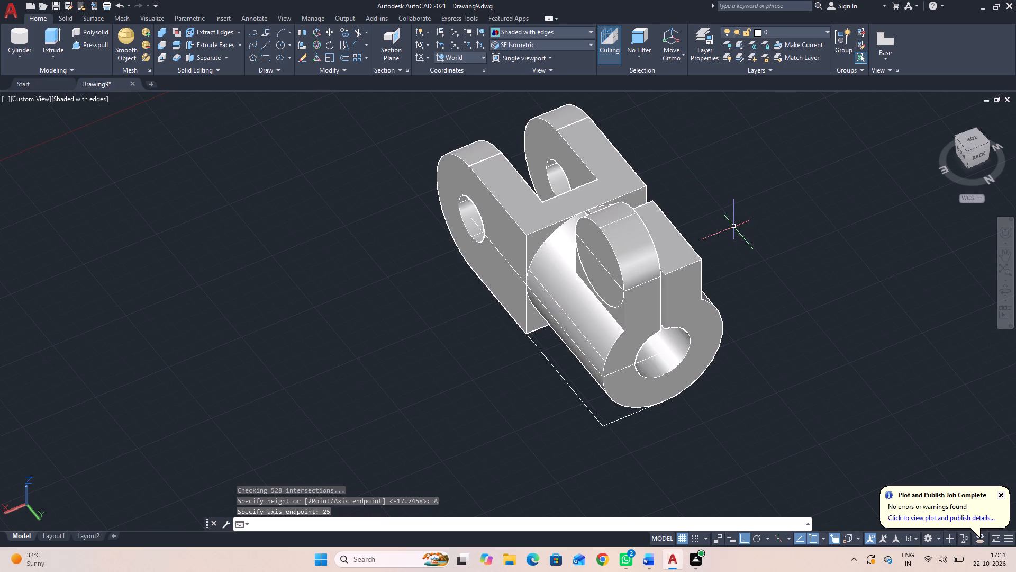
Copy the lug cylinder from its outer face centre 28 units across the slit onto the other lug box.
{"action": "left_click", "coordinate": [637, 243]}
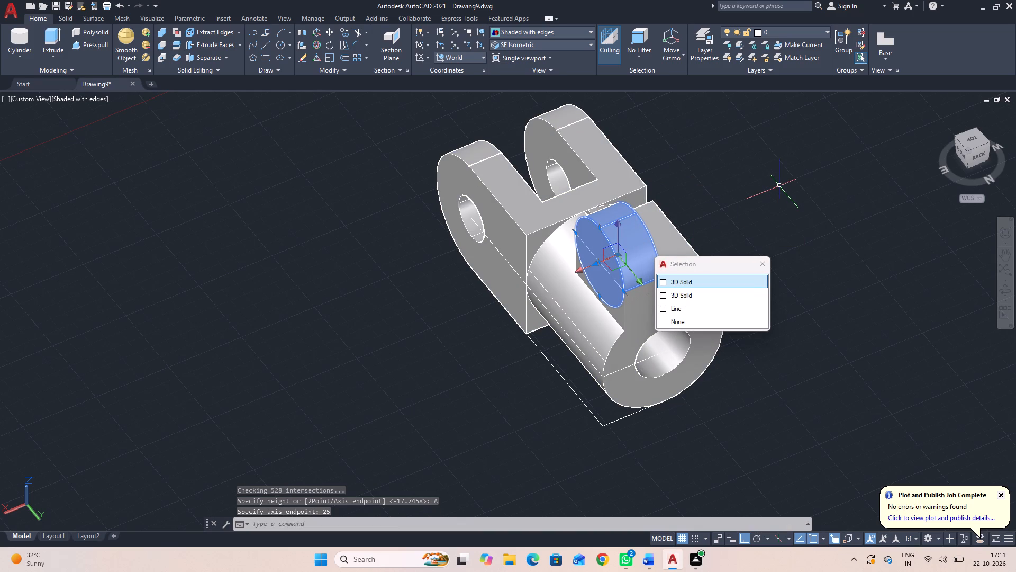
{"action": "key", "text": "c"}
{"action": "key", "text": "o"}
{"action": "key", "text": "space"}
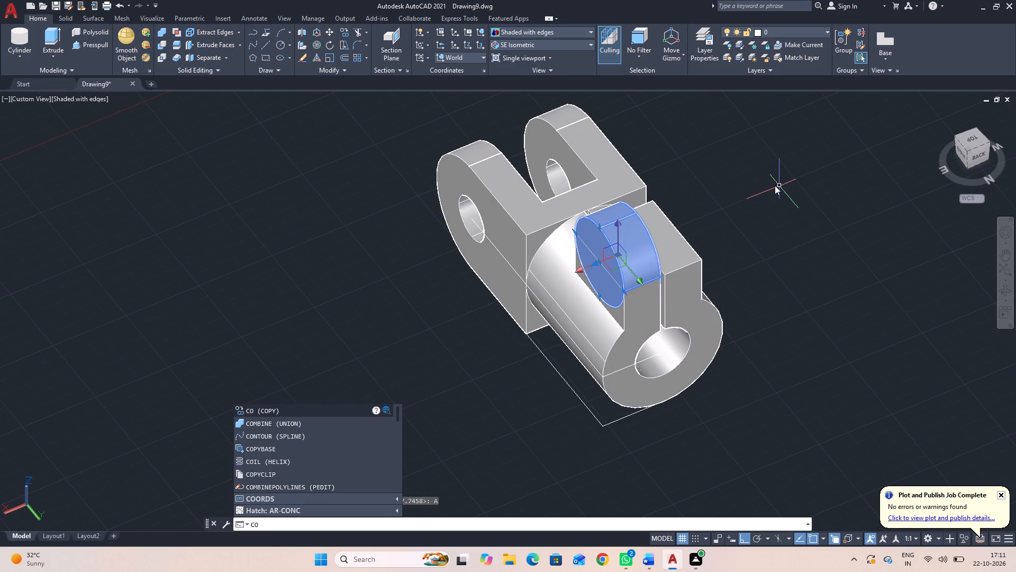
{"action": "key", "text": "space"}
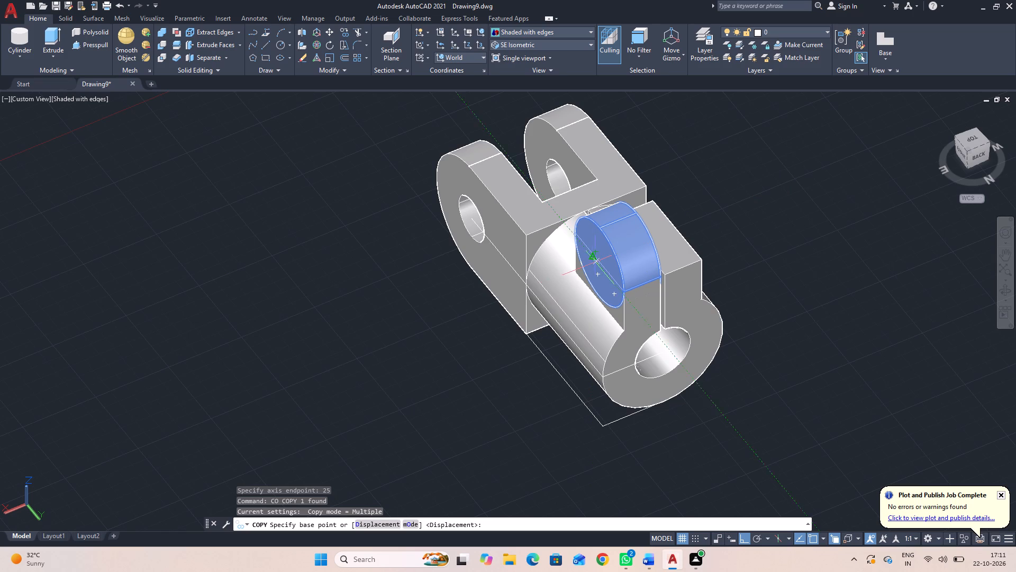
{"action": "scroll", "coordinate": [597, 263], "scroll_direction": "up", "scroll_amount": 4}
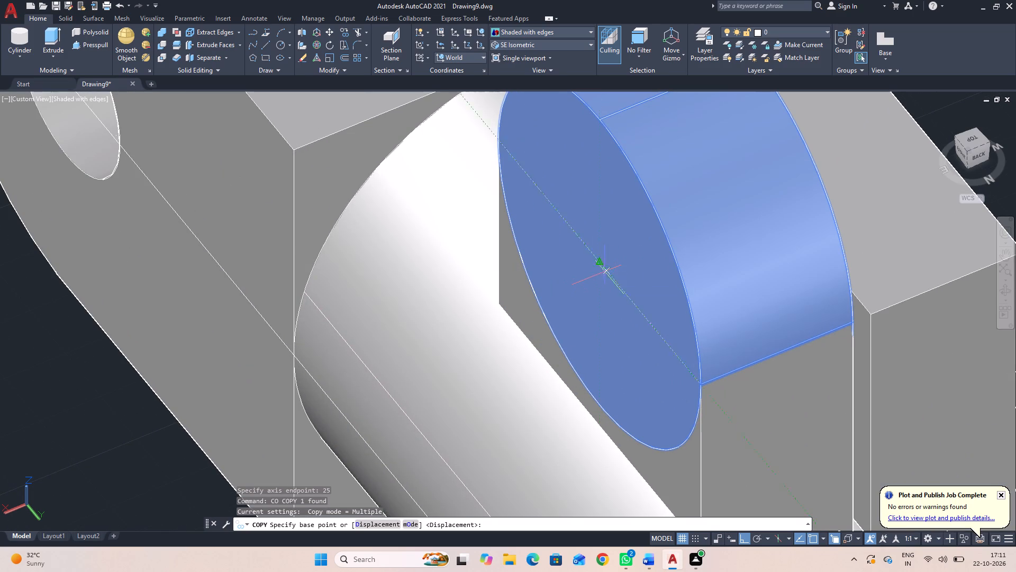
{"action": "left_click", "coordinate": [600, 262]}
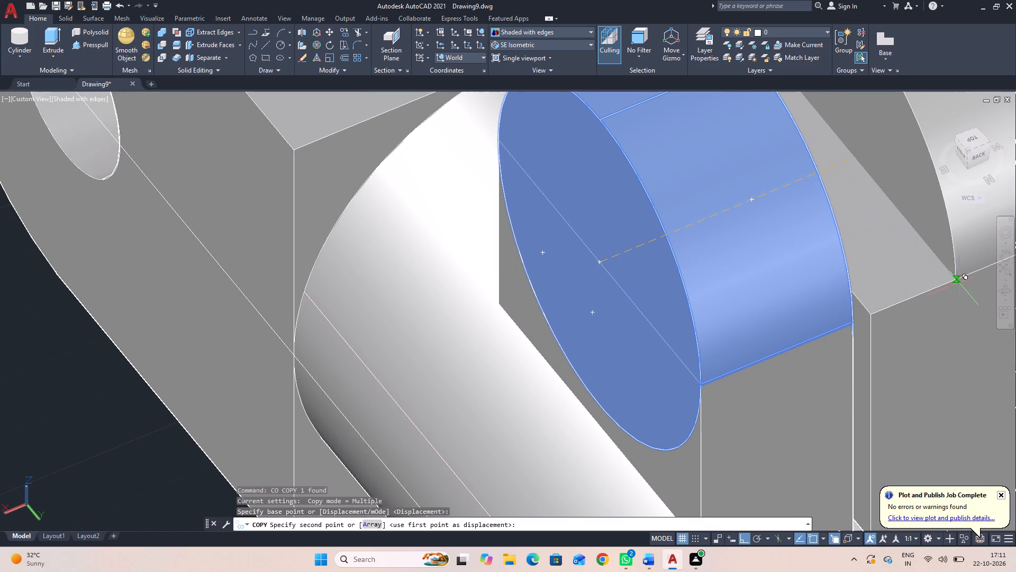
{"action": "left_click", "coordinate": [1008, 289]}
{"action": "left_click_drag", "start_coordinate": [973, 313], "coordinate": [924, 325]}
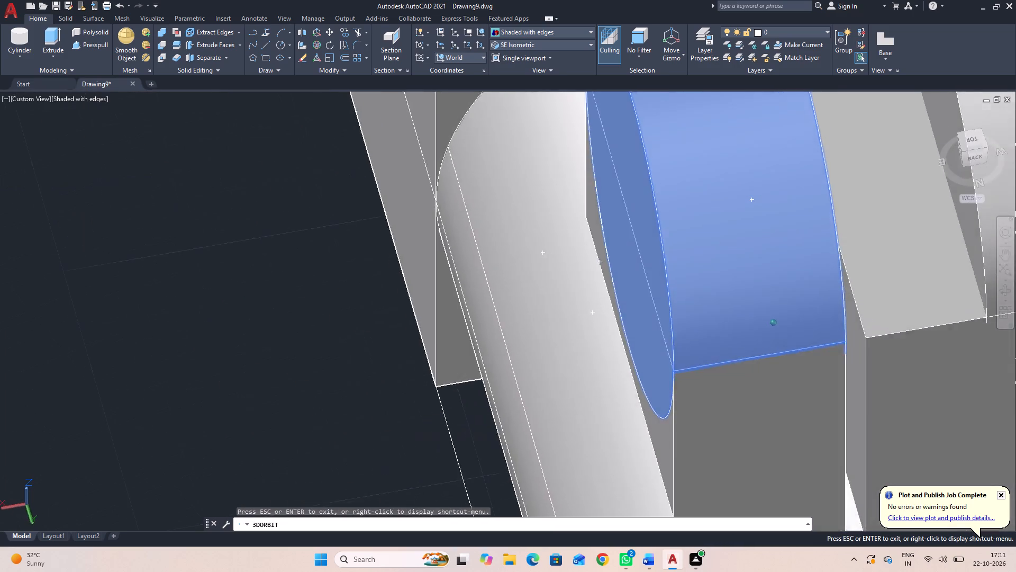
{"action": "left_click_drag", "start_coordinate": [924, 325], "coordinate": [907, 321]}
{"action": "key", "text": "Escape"}
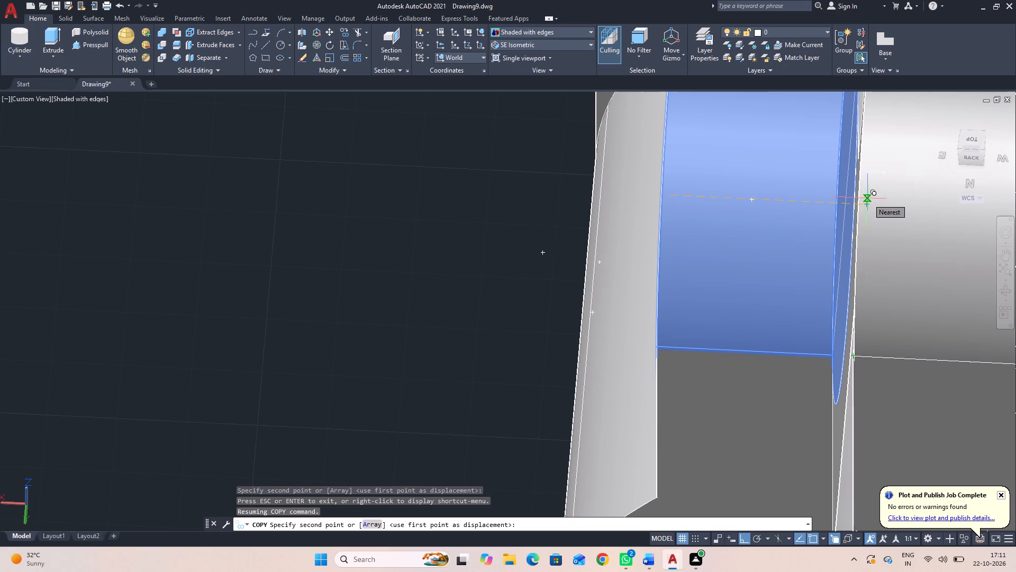
{"action": "type", "text": "28"}
{"action": "key", "text": "Return"}
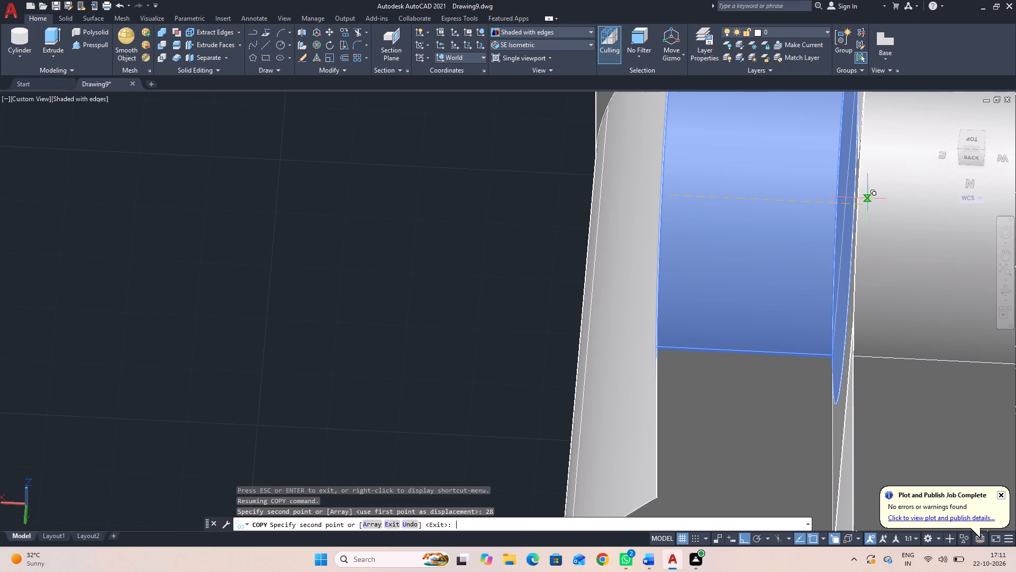
{"action": "key", "text": "Escape"}
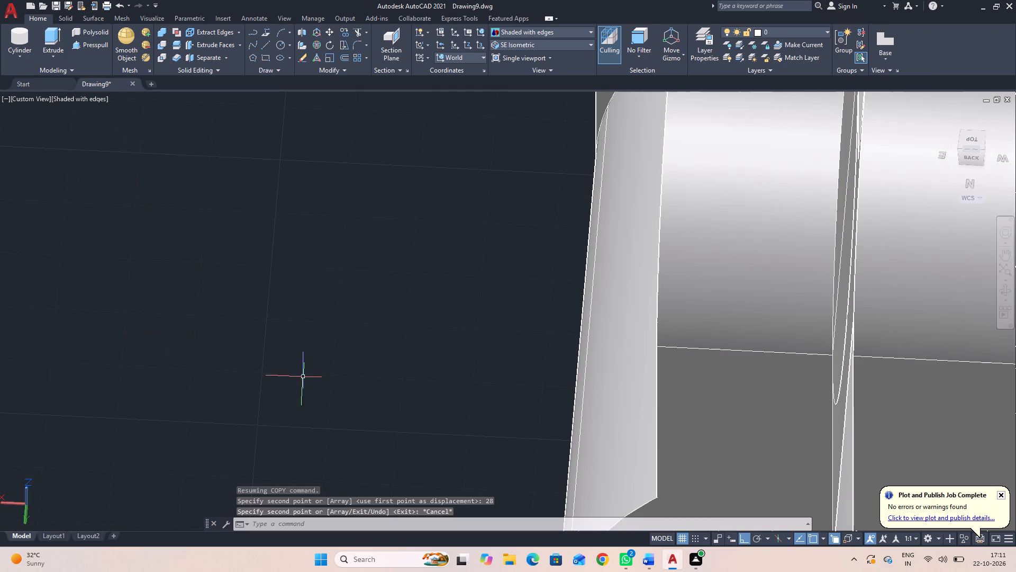
Examine the two lug cylinders and the slit between them from several angles.
{"action": "scroll", "coordinate": [326, 376], "scroll_direction": "down", "scroll_amount": 3}
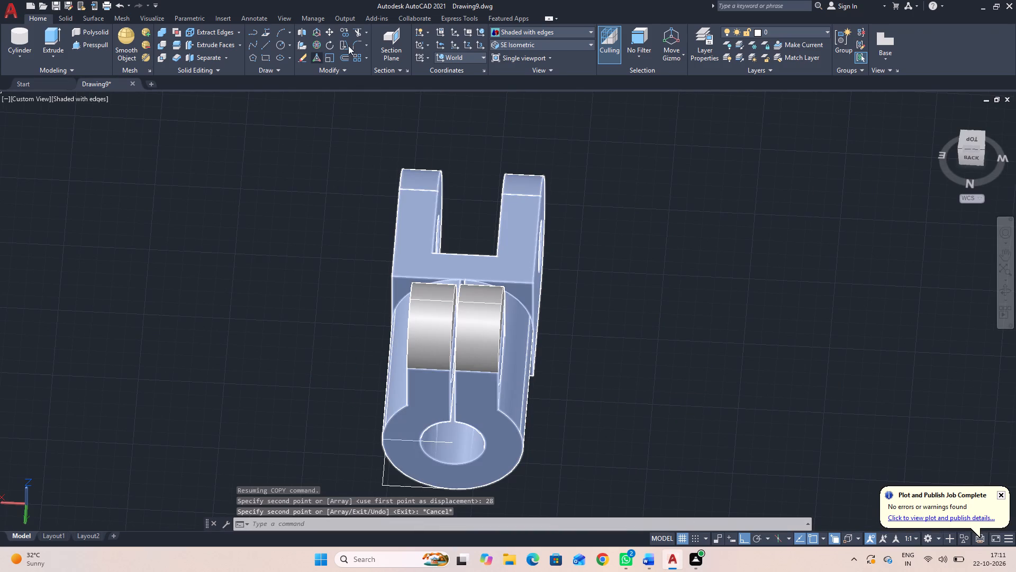
{"action": "left_click", "coordinate": [1002, 292]}
{"action": "left_click_drag", "start_coordinate": [781, 391], "coordinate": [831, 371]}
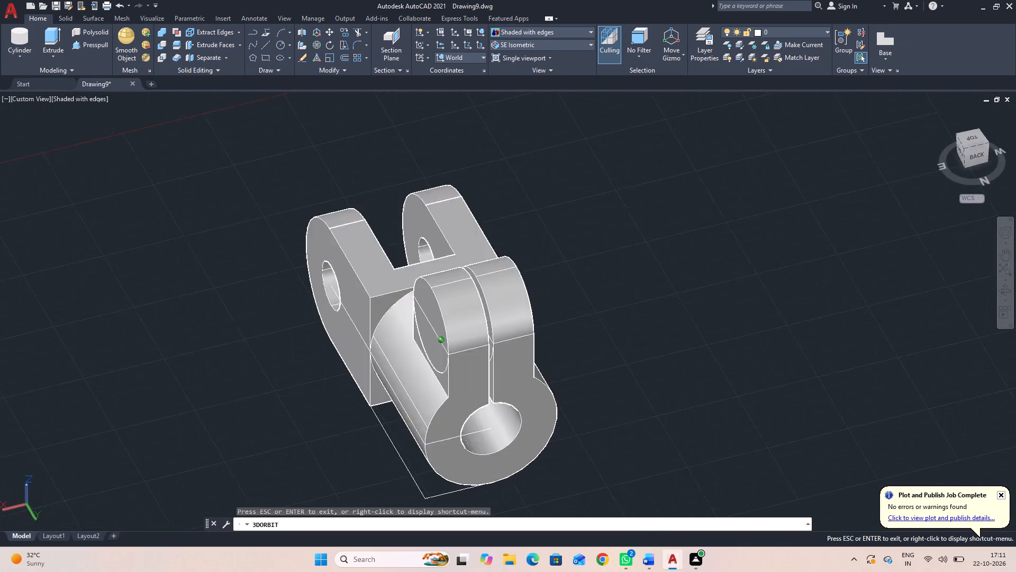
{"action": "left_click_drag", "start_coordinate": [831, 371], "coordinate": [877, 342]}
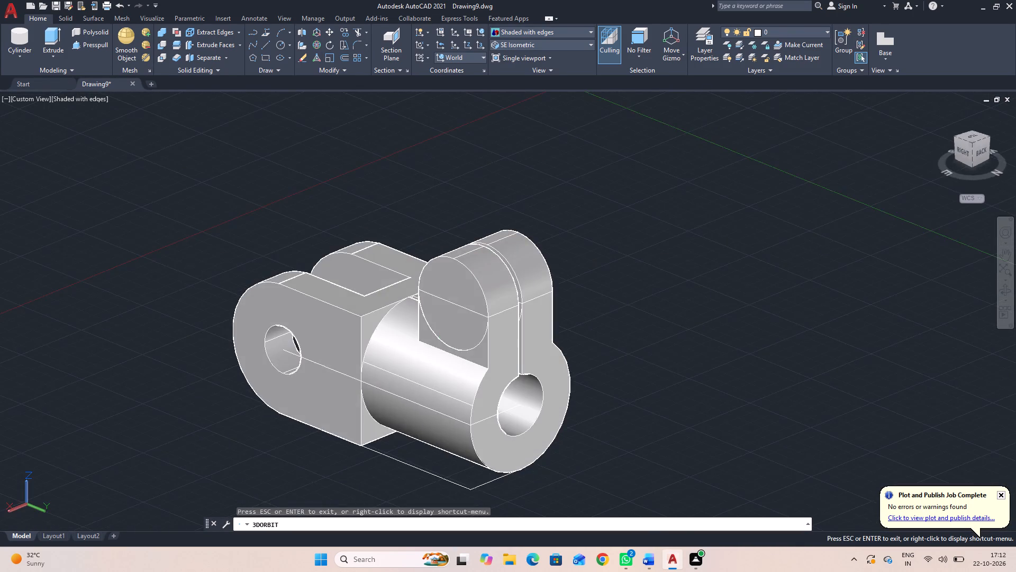
{"action": "left_click_drag", "start_coordinate": [669, 344], "coordinate": [735, 354]}
{"action": "left_click_drag", "start_coordinate": [730, 353], "coordinate": [608, 397]}
{"action": "left_click", "coordinate": [630, 398]}
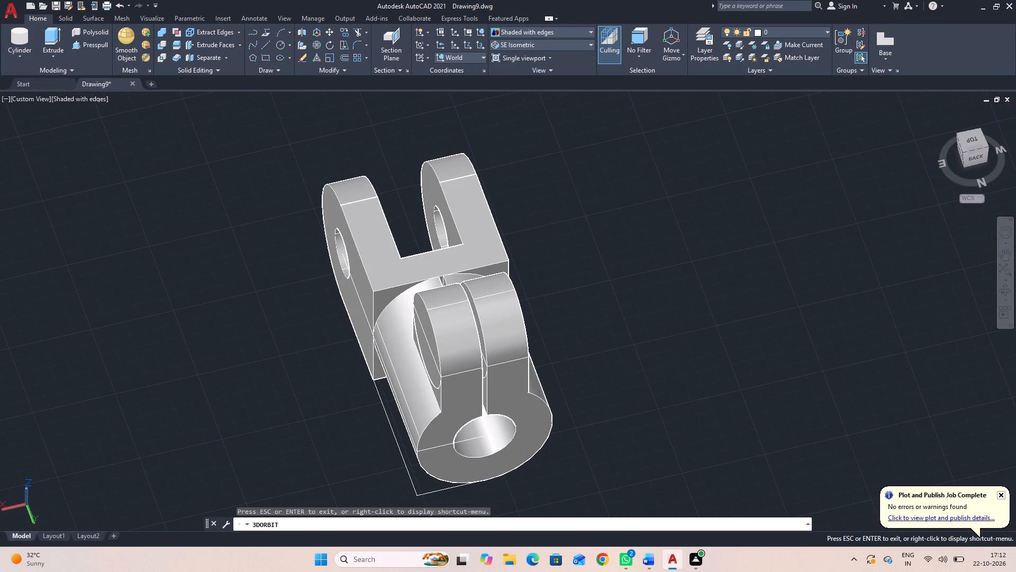
{"action": "key", "text": "Escape"}
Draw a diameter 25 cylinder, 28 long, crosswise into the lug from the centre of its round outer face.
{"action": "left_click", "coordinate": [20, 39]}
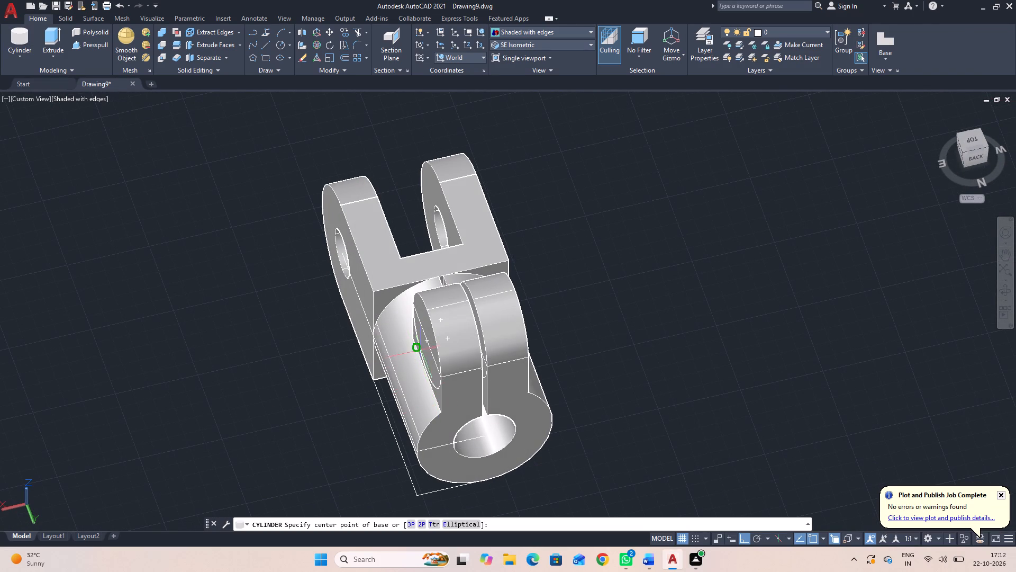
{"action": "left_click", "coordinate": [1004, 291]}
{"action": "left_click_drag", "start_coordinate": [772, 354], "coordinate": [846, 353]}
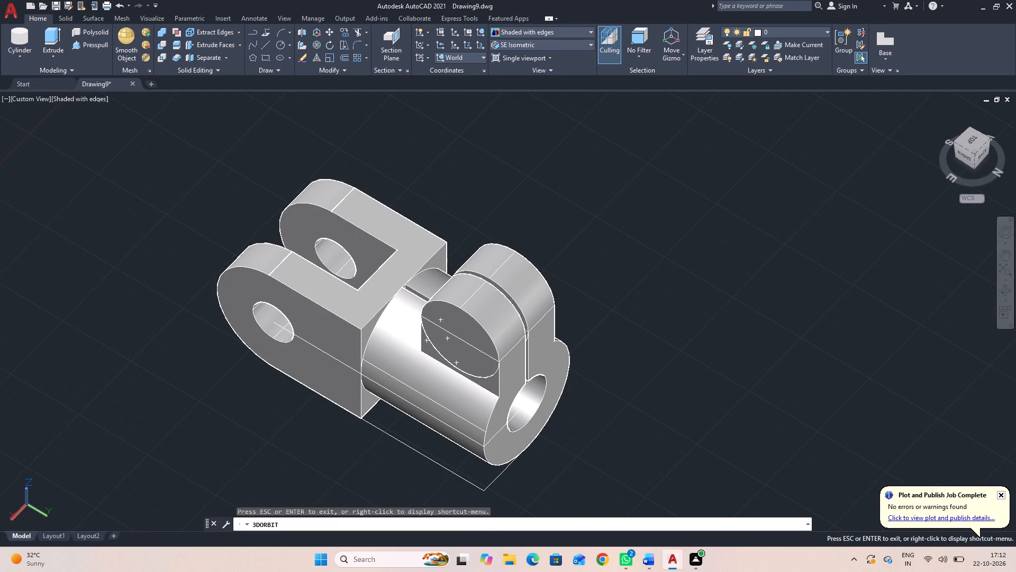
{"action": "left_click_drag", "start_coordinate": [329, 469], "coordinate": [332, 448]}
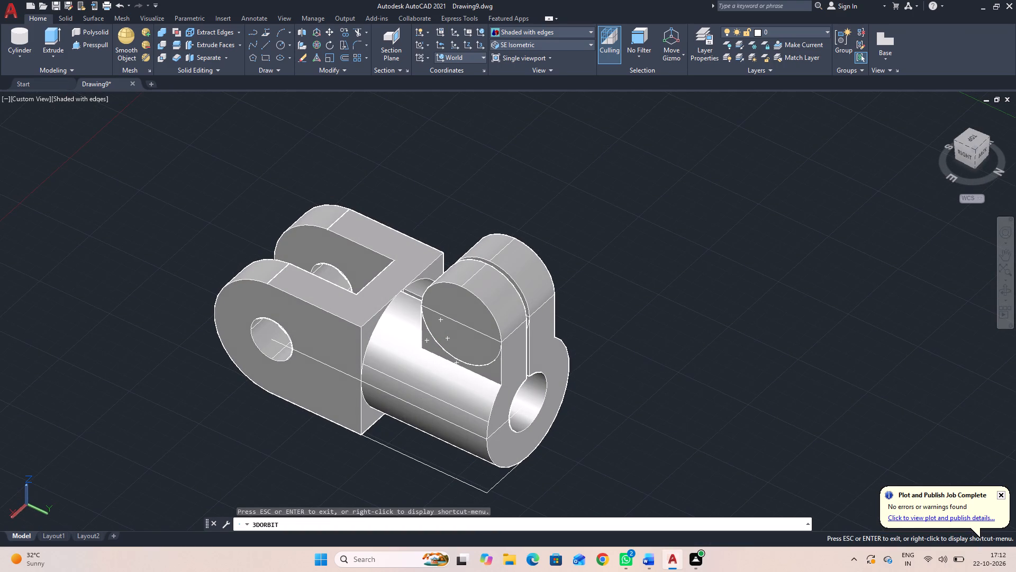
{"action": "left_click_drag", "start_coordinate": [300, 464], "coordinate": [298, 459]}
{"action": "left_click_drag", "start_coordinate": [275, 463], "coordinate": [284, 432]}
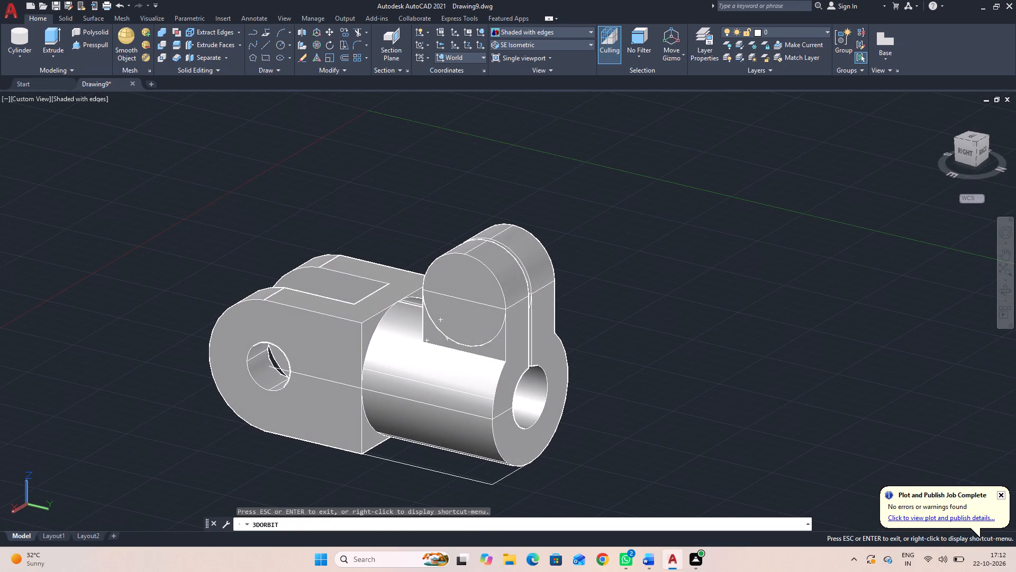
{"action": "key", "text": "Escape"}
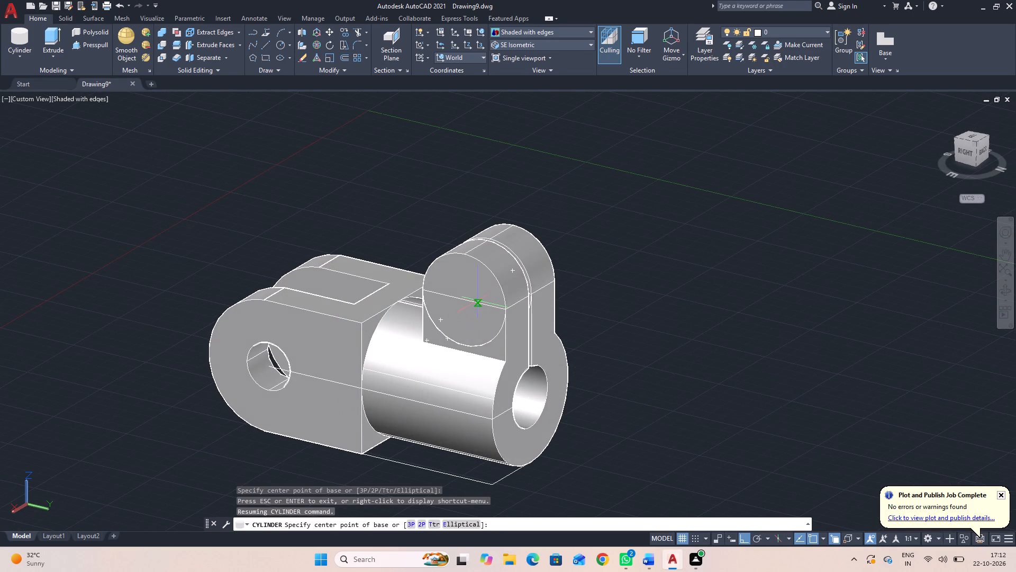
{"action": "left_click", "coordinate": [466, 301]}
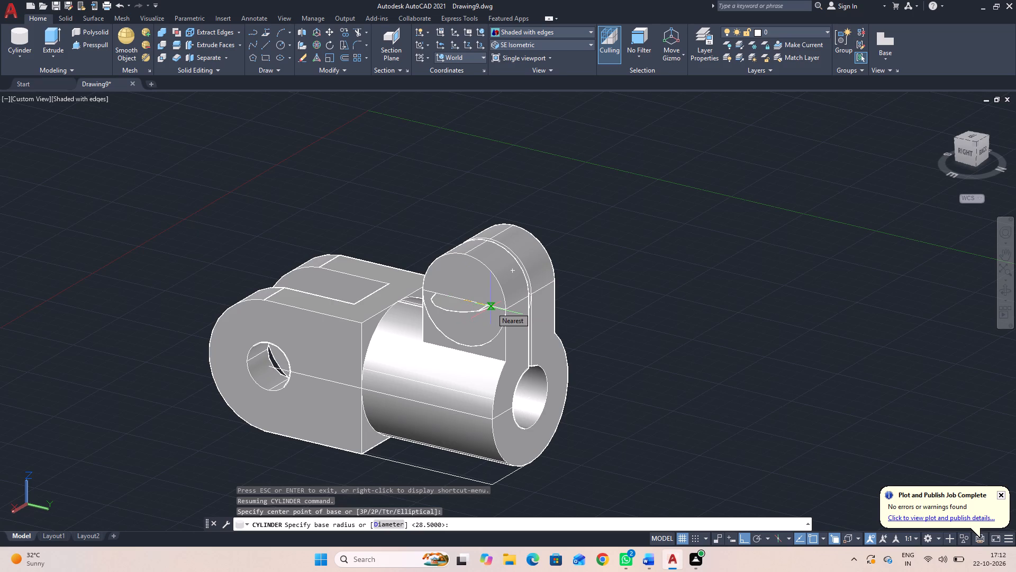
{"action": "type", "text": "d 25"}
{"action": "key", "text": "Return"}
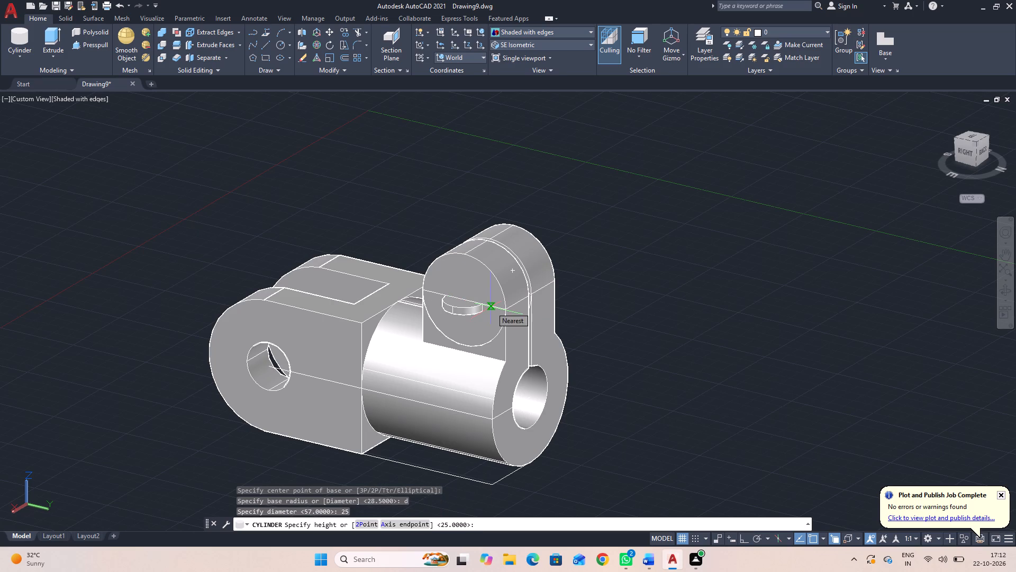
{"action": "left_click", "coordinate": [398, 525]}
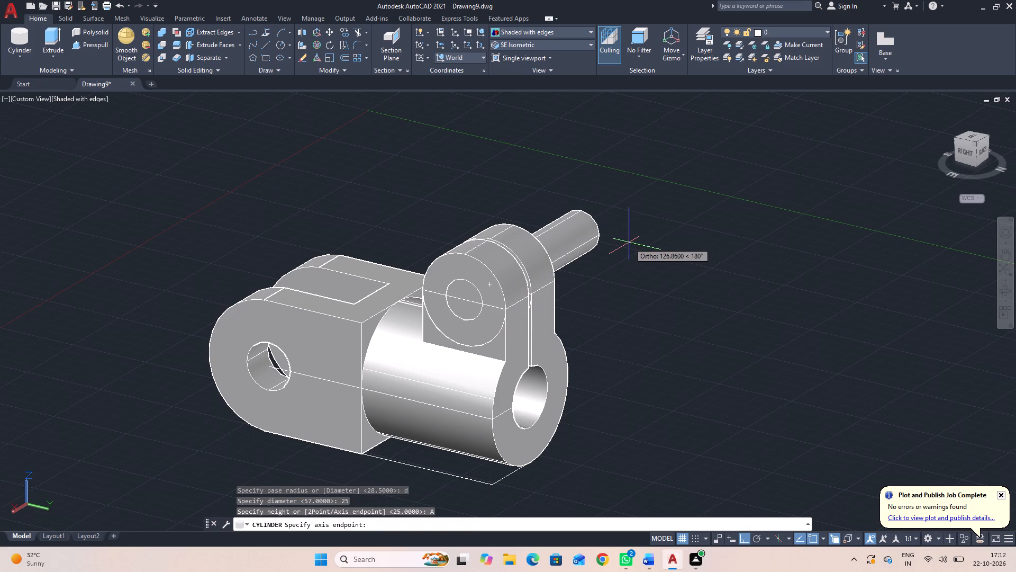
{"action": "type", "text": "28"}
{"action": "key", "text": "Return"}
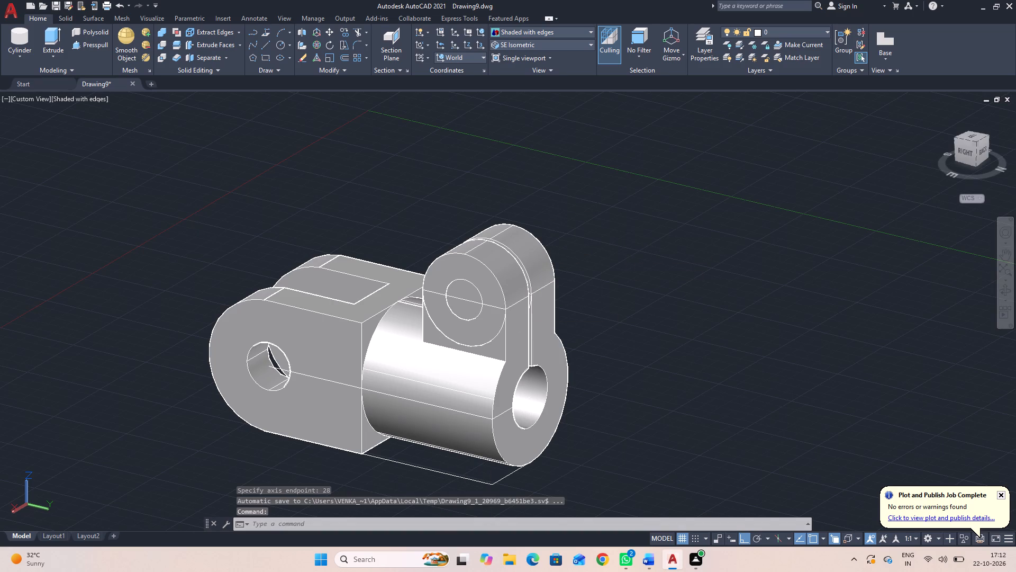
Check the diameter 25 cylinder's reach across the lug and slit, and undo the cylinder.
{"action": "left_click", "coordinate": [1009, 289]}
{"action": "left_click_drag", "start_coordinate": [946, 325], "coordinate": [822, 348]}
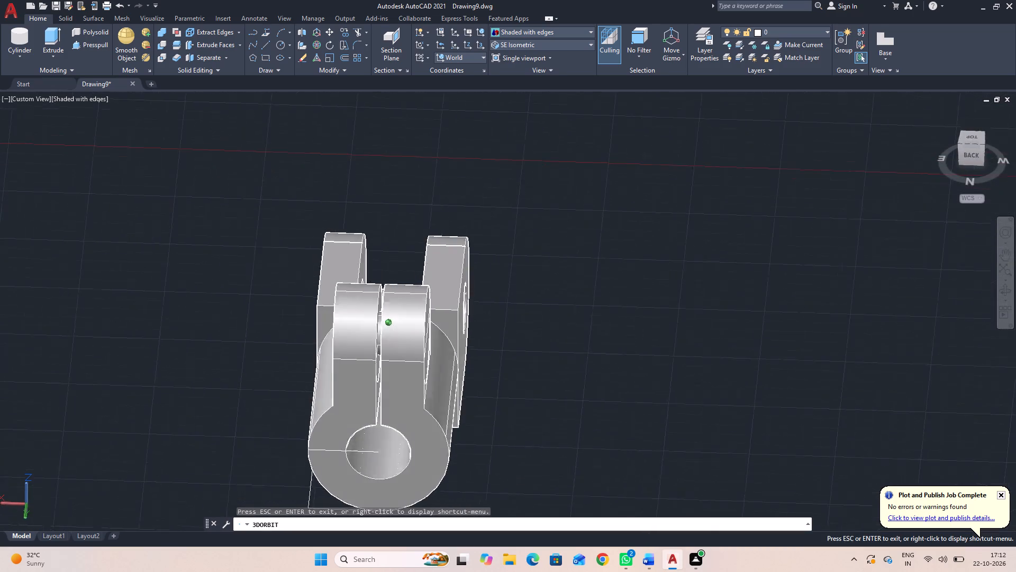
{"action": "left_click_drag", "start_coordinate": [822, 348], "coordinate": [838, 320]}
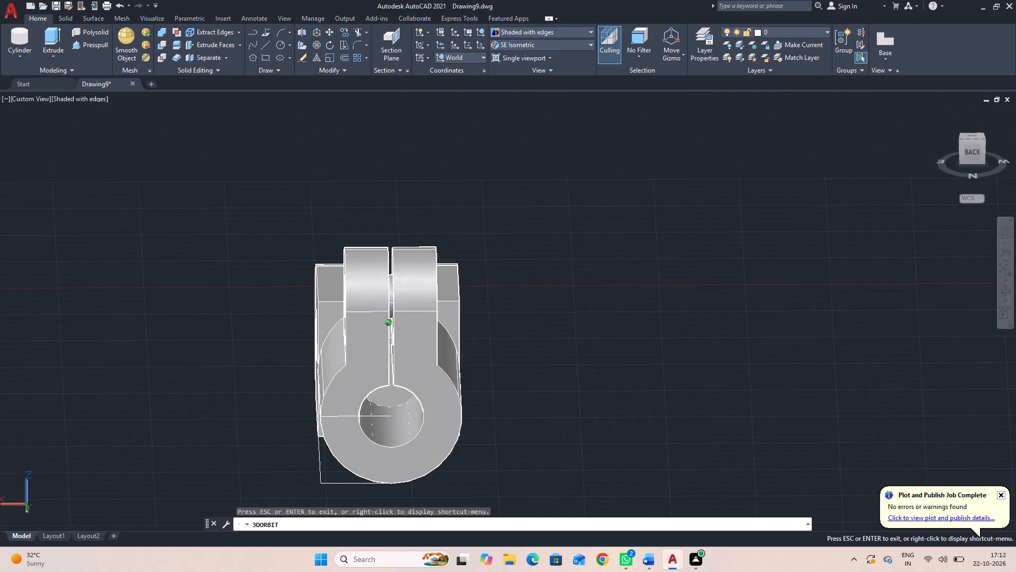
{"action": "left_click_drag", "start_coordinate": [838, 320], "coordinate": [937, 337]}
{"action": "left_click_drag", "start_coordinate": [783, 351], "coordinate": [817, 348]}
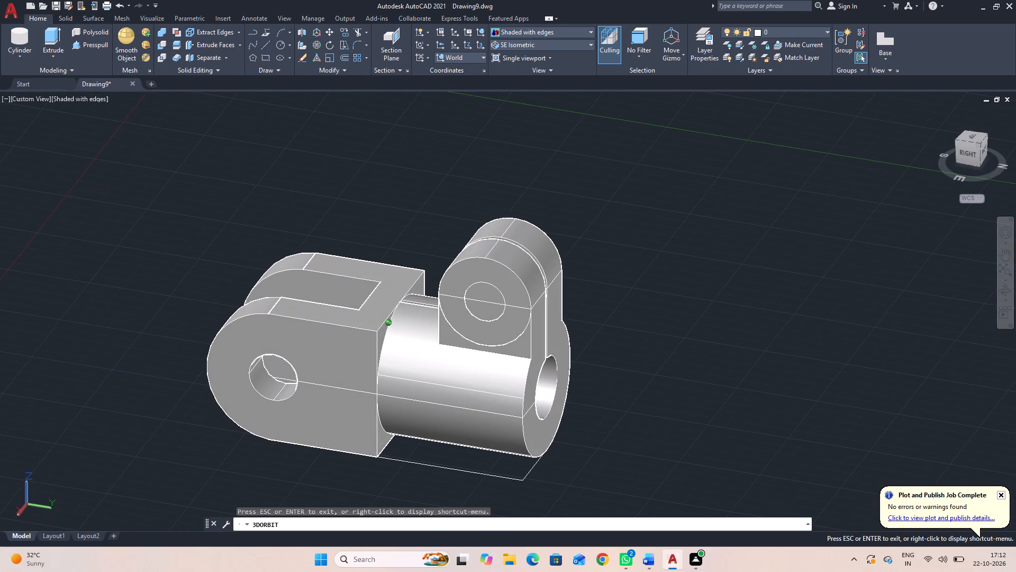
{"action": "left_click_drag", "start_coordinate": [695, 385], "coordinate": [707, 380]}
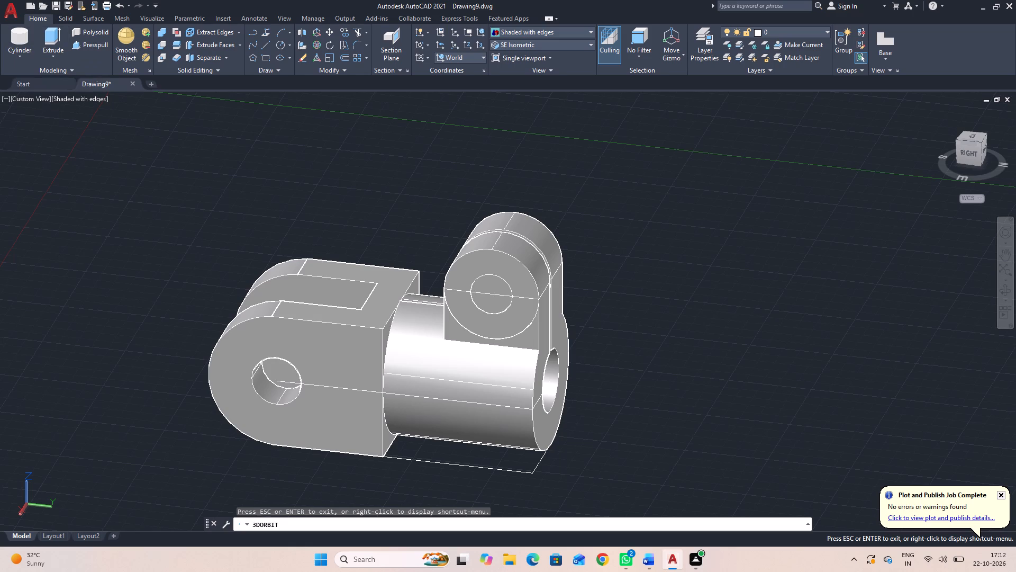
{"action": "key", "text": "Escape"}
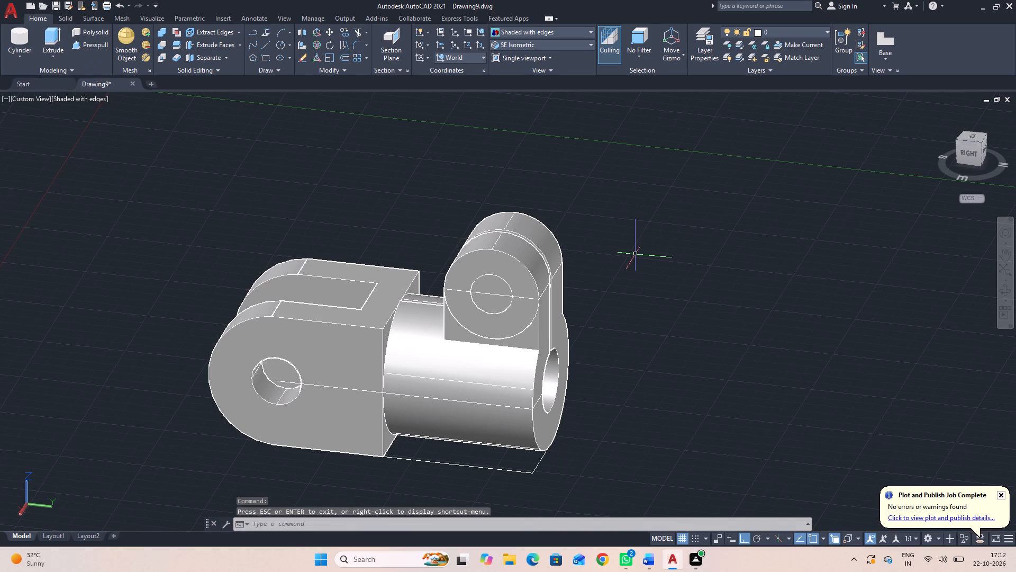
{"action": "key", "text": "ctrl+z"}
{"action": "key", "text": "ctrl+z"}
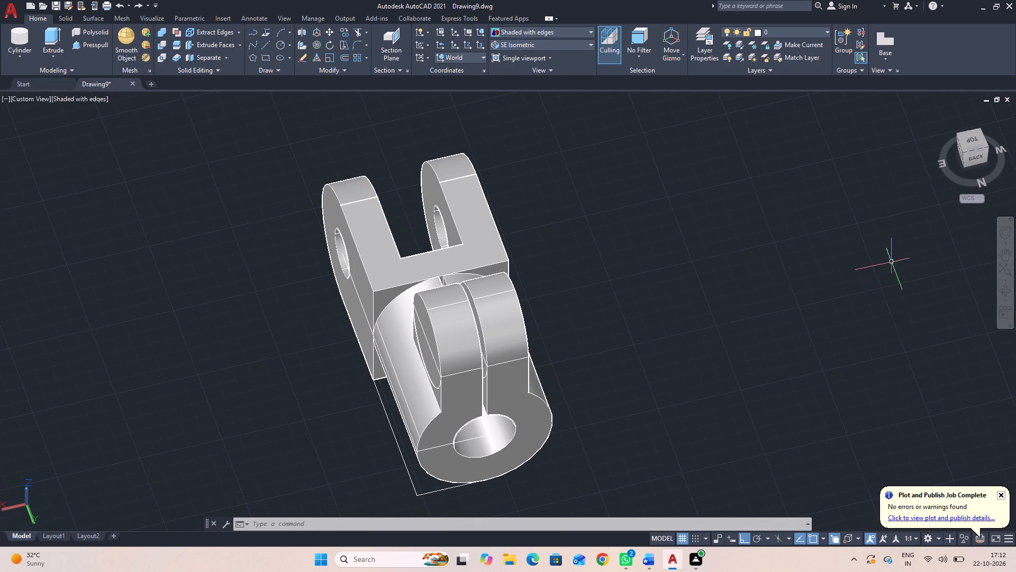
Draw a diameter 25 cylinder, 53 long, crosswise through both lug halves from the centre of the round outer face.
{"action": "left_click", "coordinate": [1002, 291]}
{"action": "left_click_drag", "start_coordinate": [754, 419], "coordinate": [814, 376]}
{"action": "key", "text": "Escape"}
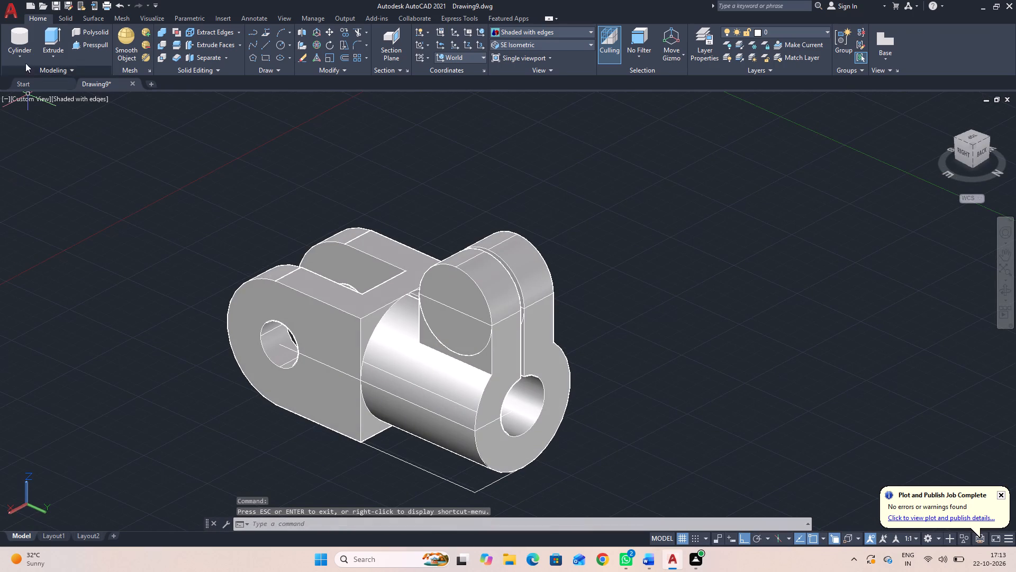
{"action": "left_click", "coordinate": [19, 38]}
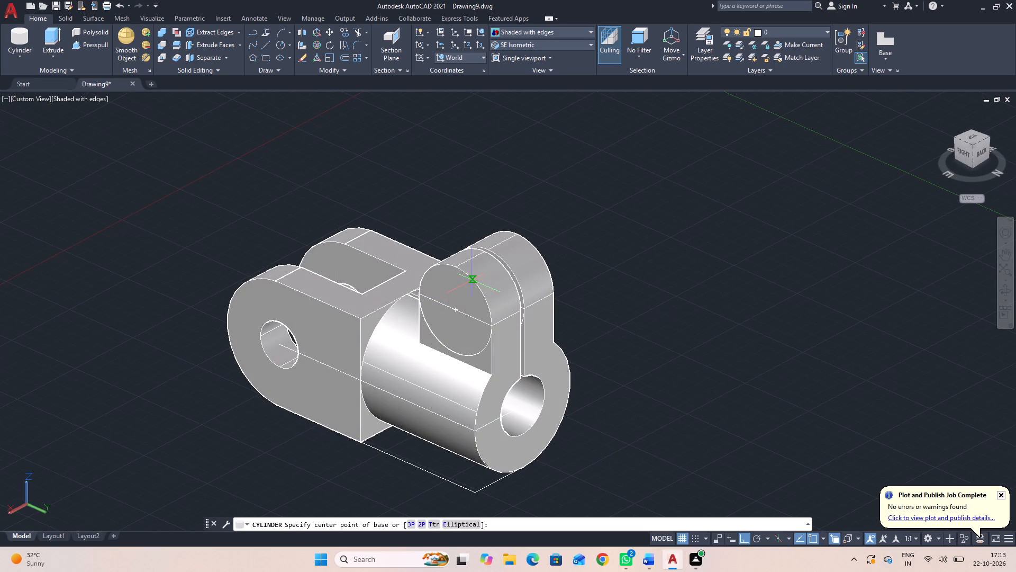
{"action": "scroll", "coordinate": [458, 314], "scroll_direction": "up", "scroll_amount": 2}
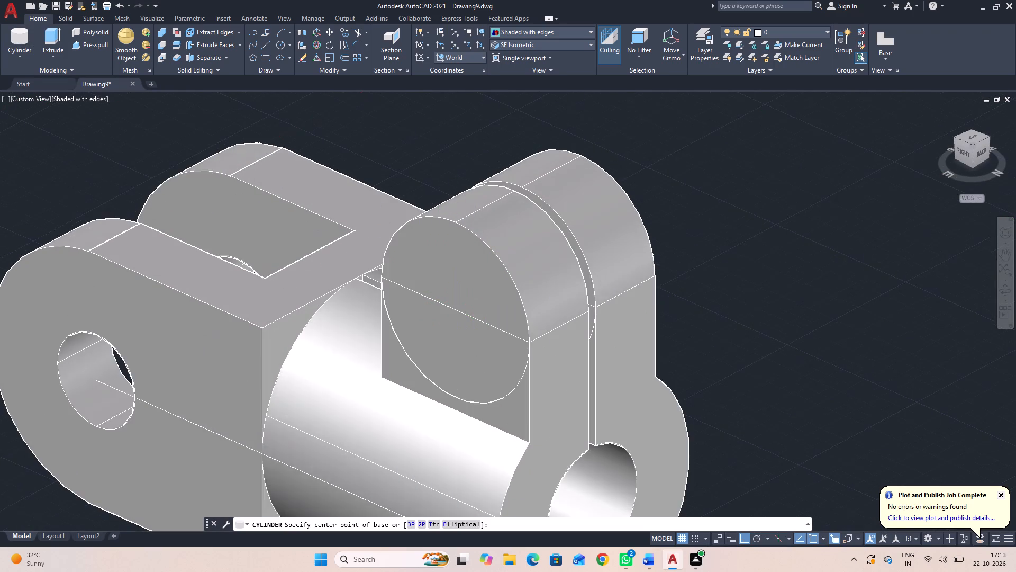
{"action": "scroll", "coordinate": [458, 314], "scroll_direction": "up", "scroll_amount": 1}
{"action": "left_click", "coordinate": [458, 314]}
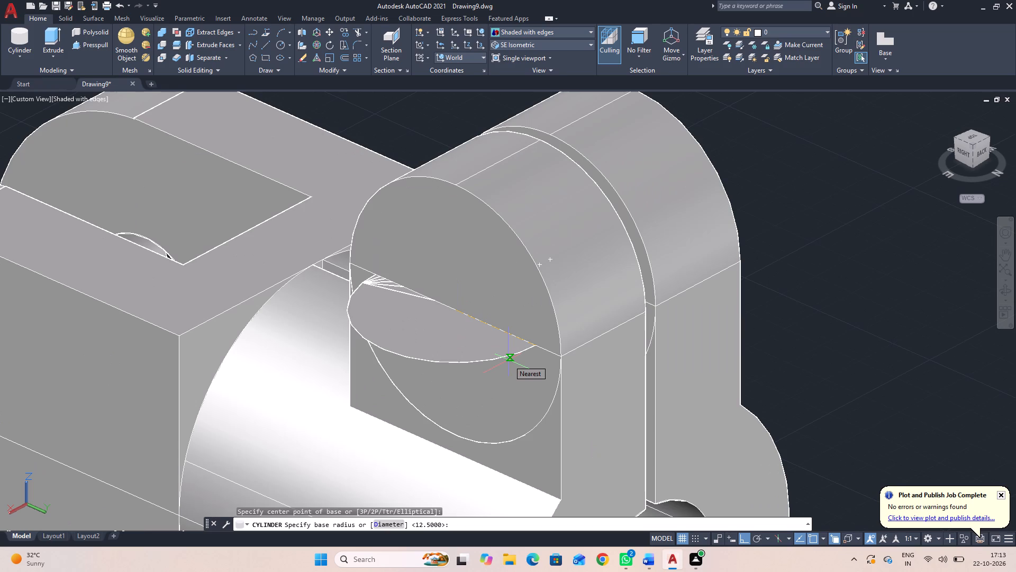
{"action": "type", "text": "d 25"}
{"action": "key", "text": "Return"}
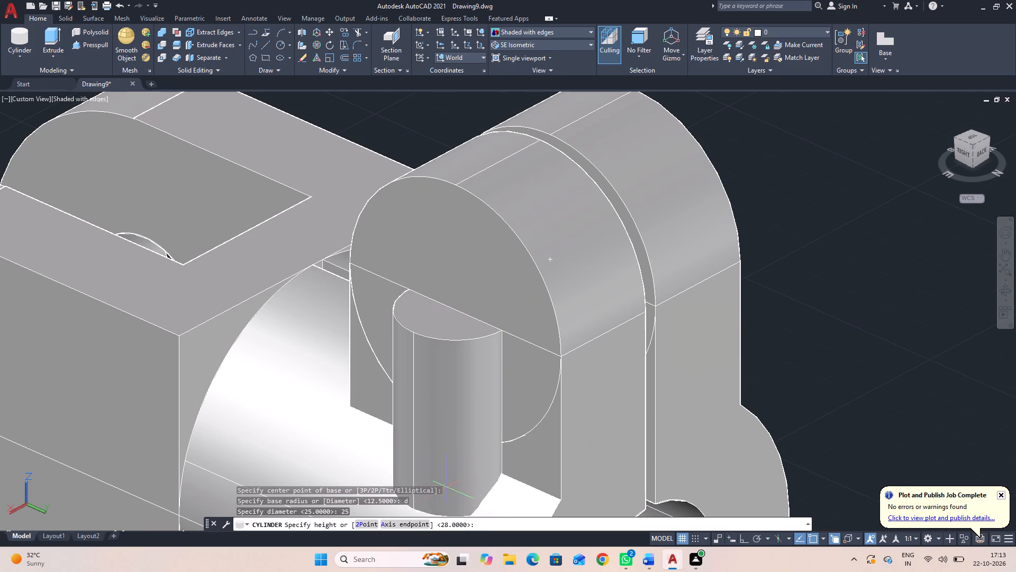
{"action": "left_click", "coordinate": [404, 524]}
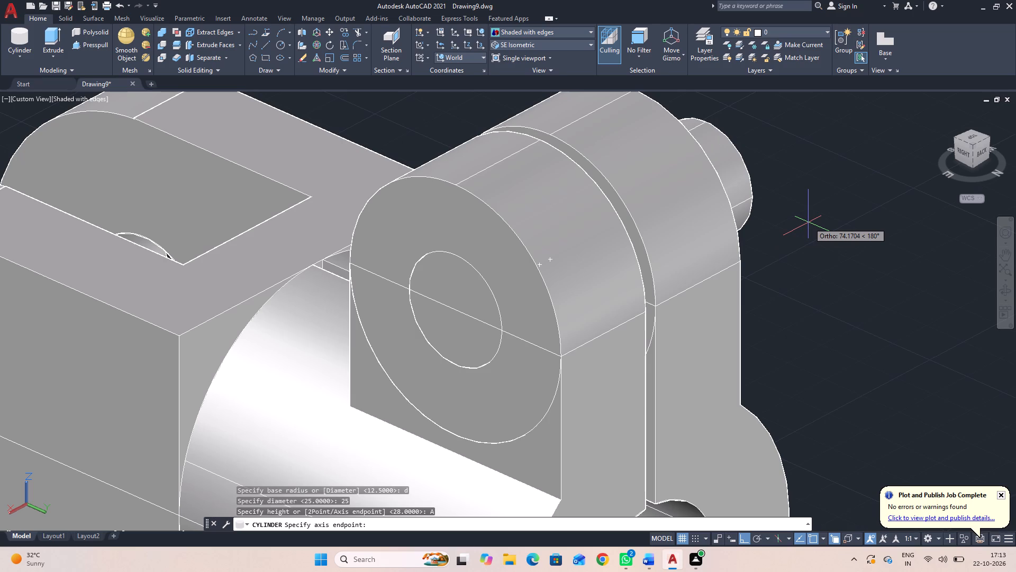
{"action": "type", "text": "53"}
{"action": "key", "text": "Return"}
Subtract the diameter 25 cylinder from the fork body and the two lug cylinders to cut the cross hole.
{"action": "type", "text": "su"}
{"action": "key", "text": "space"}
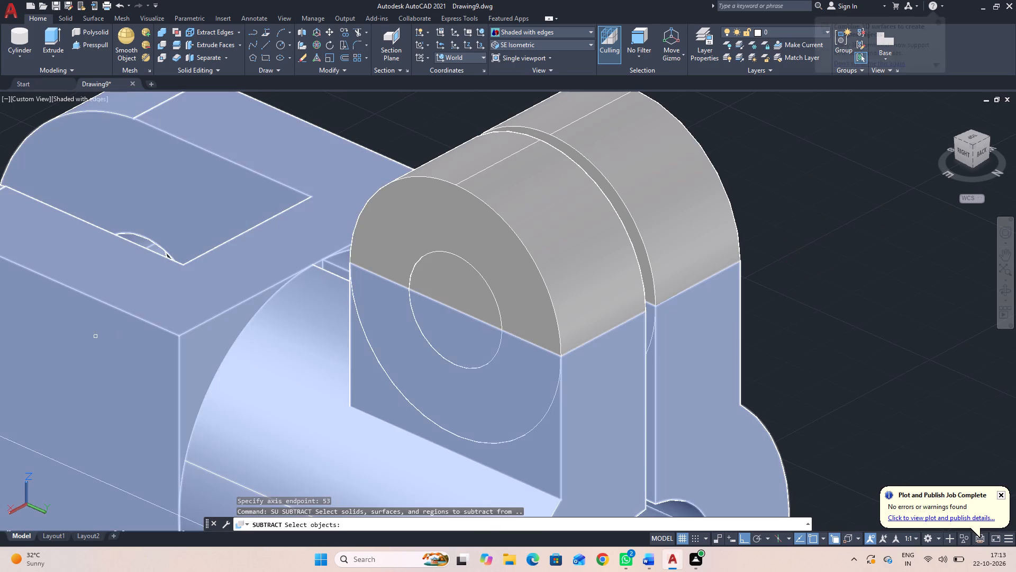
{"action": "left_click", "coordinate": [116, 339]}
{"action": "left_click", "coordinate": [486, 233]}
{"action": "left_click", "coordinate": [664, 169]}
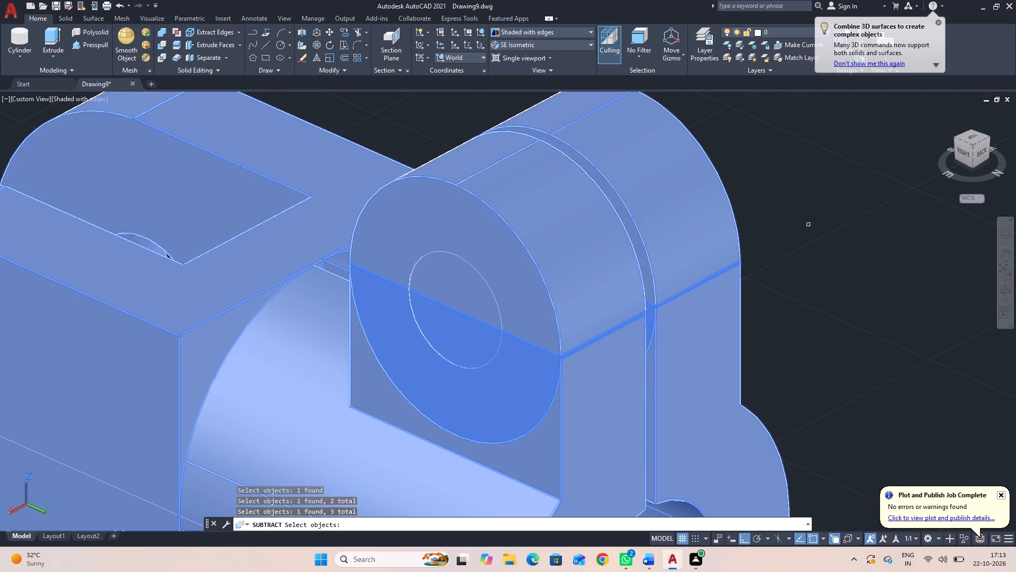
{"action": "key", "text": "Return"}
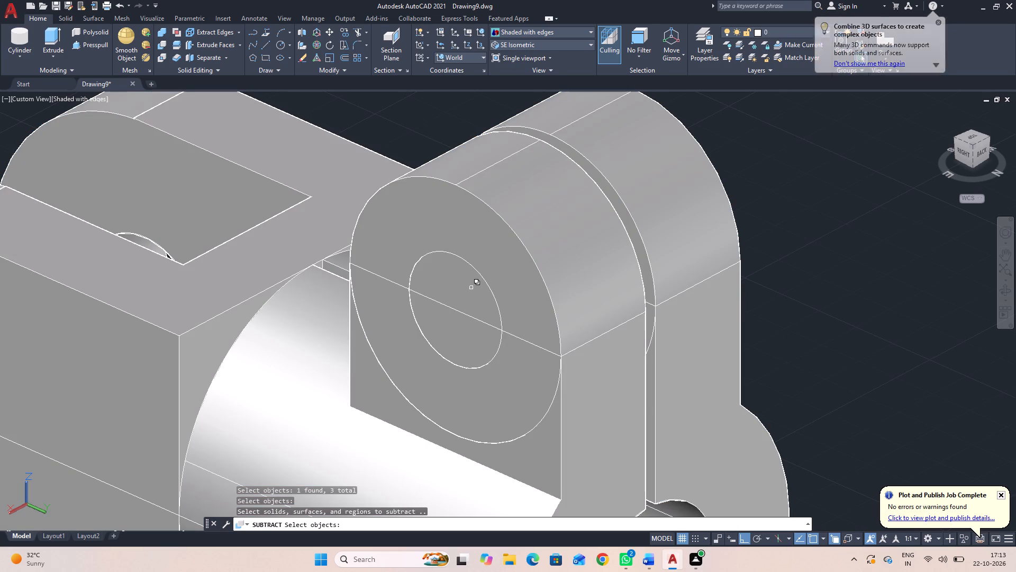
{"action": "left_click", "coordinate": [469, 290]}
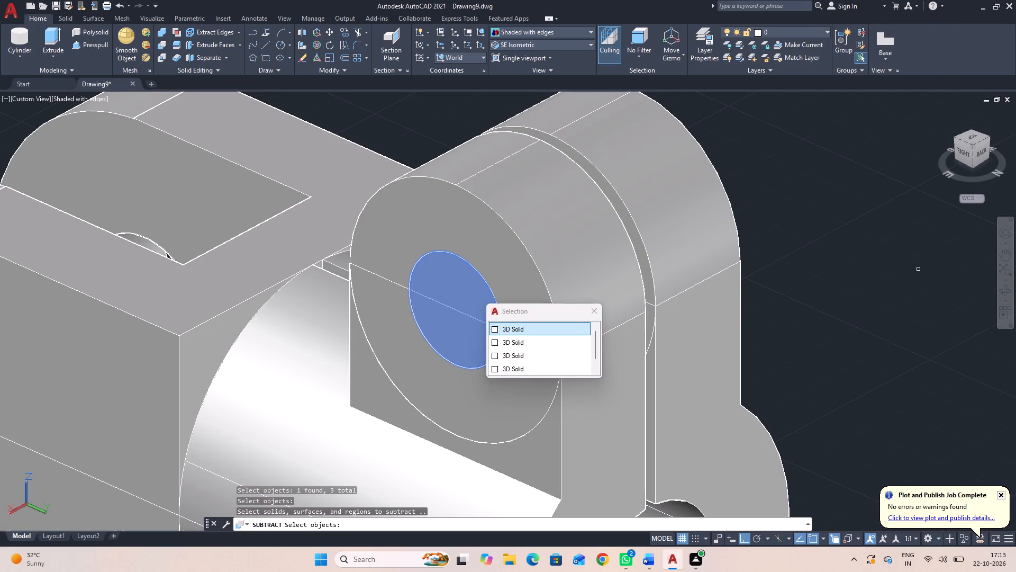
{"action": "key", "text": "space"}
{"action": "key", "text": "space"}
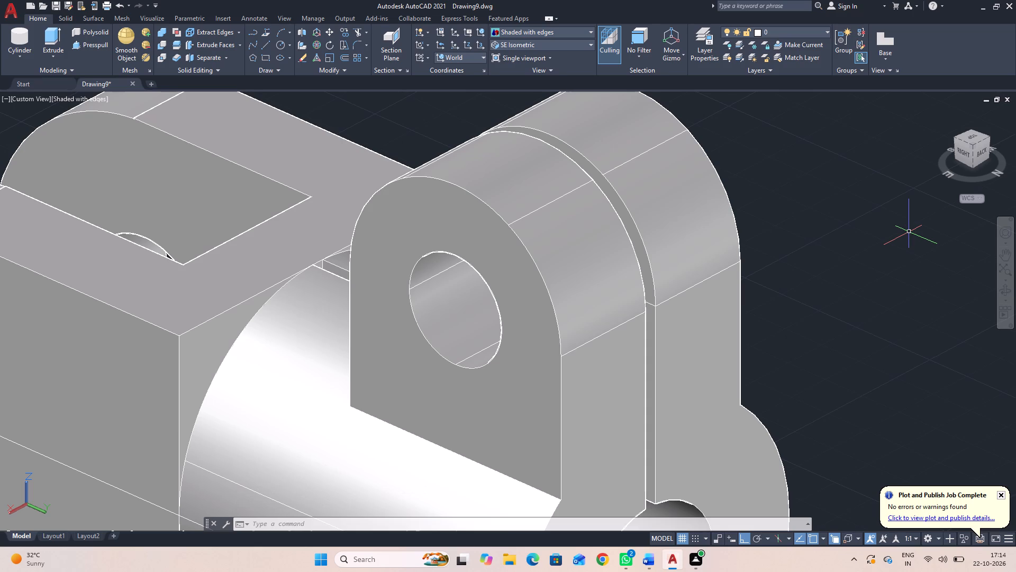
Erase the construction lines running from the fork hole along the shank, beneath the shank and inside the shank bore.
{"action": "scroll", "coordinate": [885, 281], "scroll_direction": "down", "scroll_amount": 2}
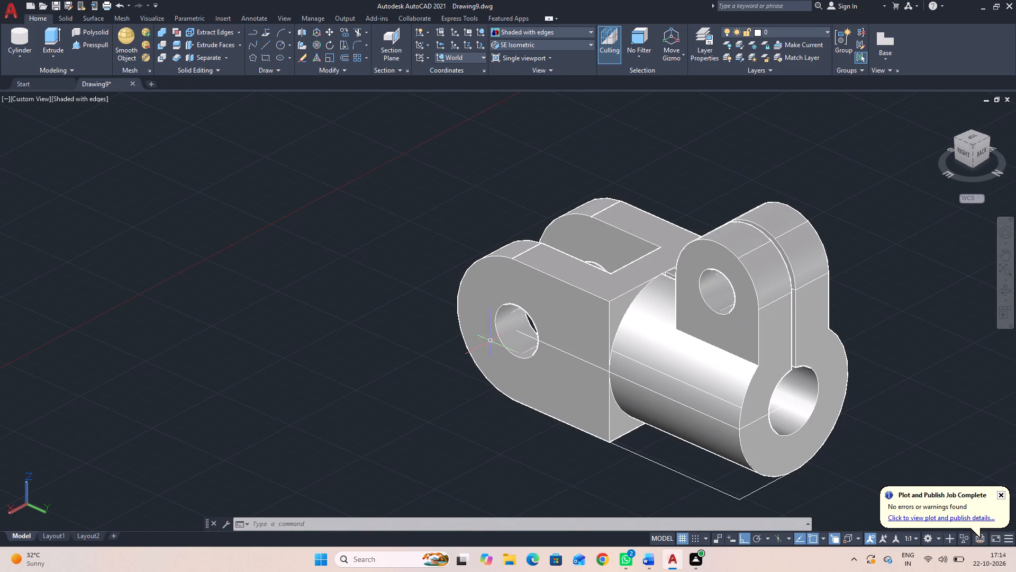
{"action": "left_click", "coordinate": [518, 332]}
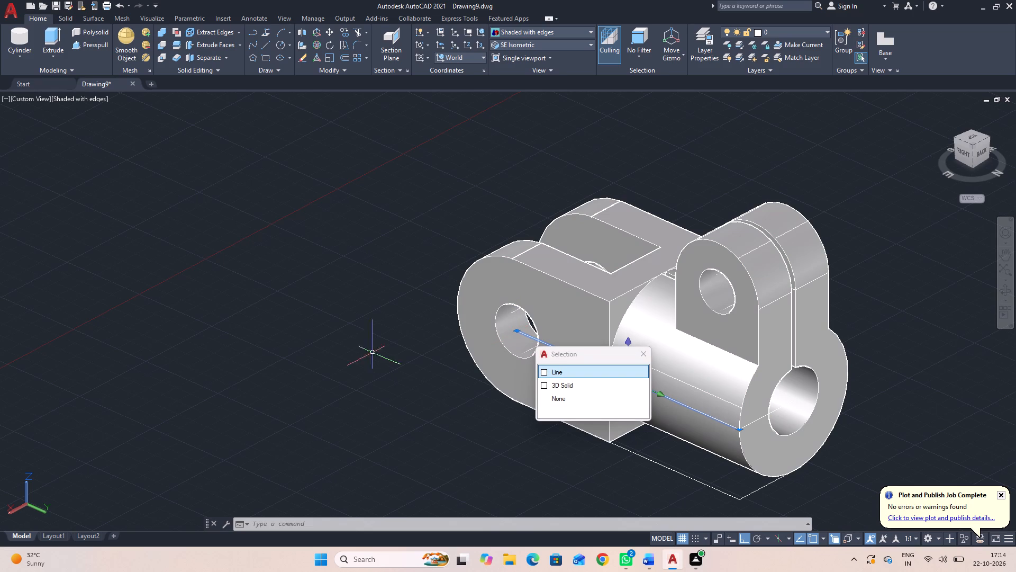
{"action": "key", "text": "Delete"}
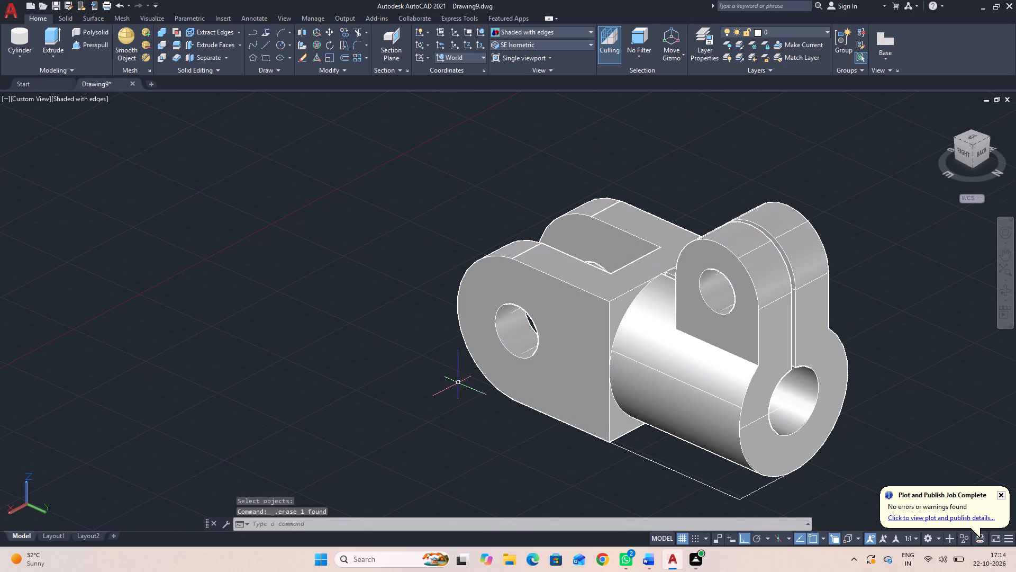
{"action": "left_click", "coordinate": [715, 489]}
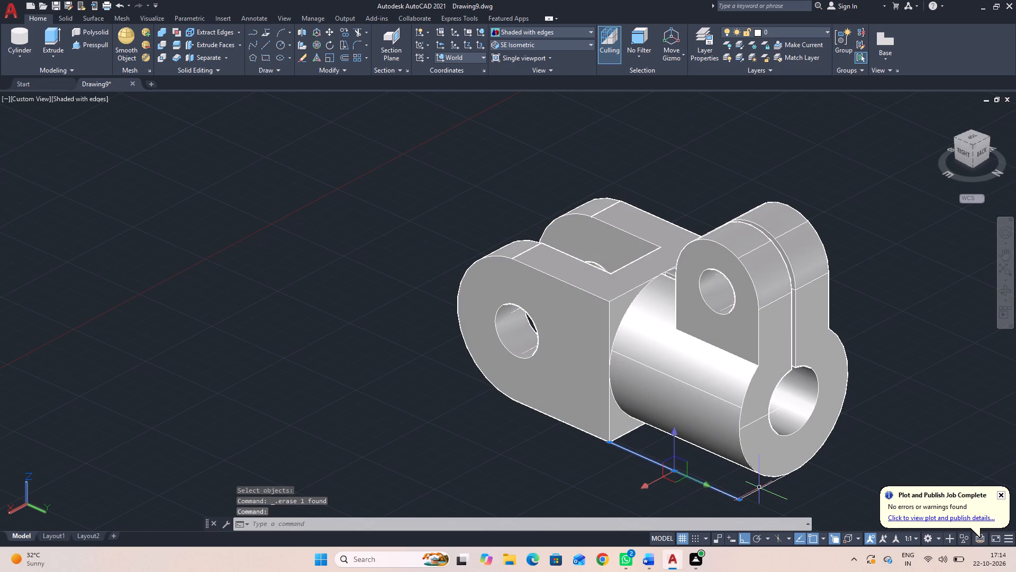
{"action": "left_click", "coordinate": [759, 489]}
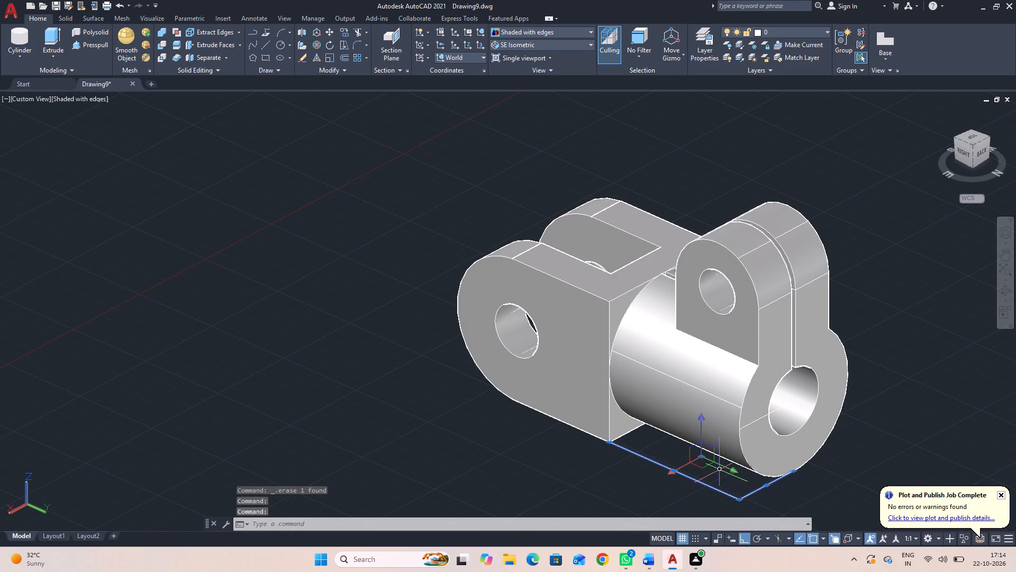
{"action": "key", "text": "Delete"}
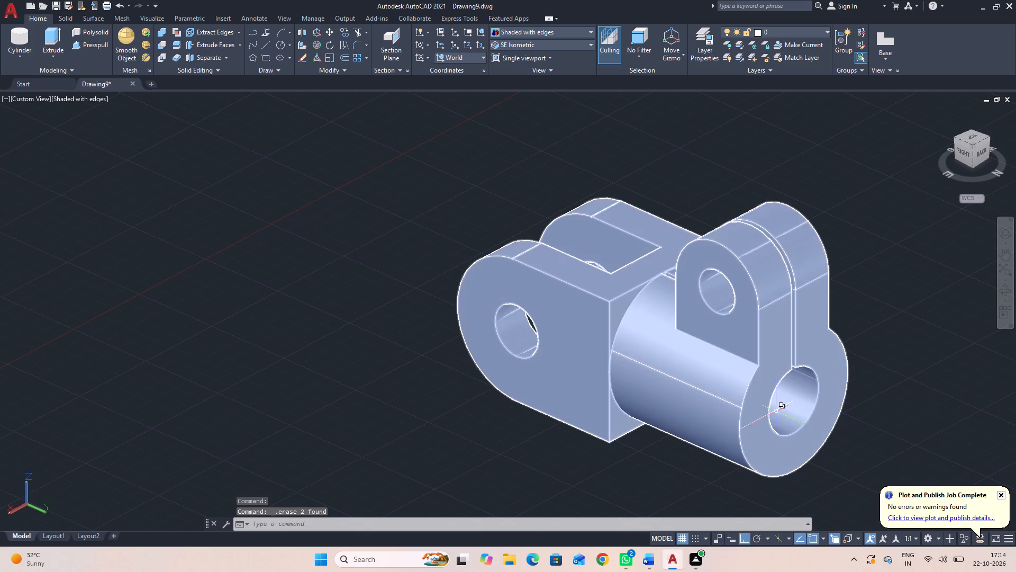
{"action": "left_click", "coordinate": [783, 408]}
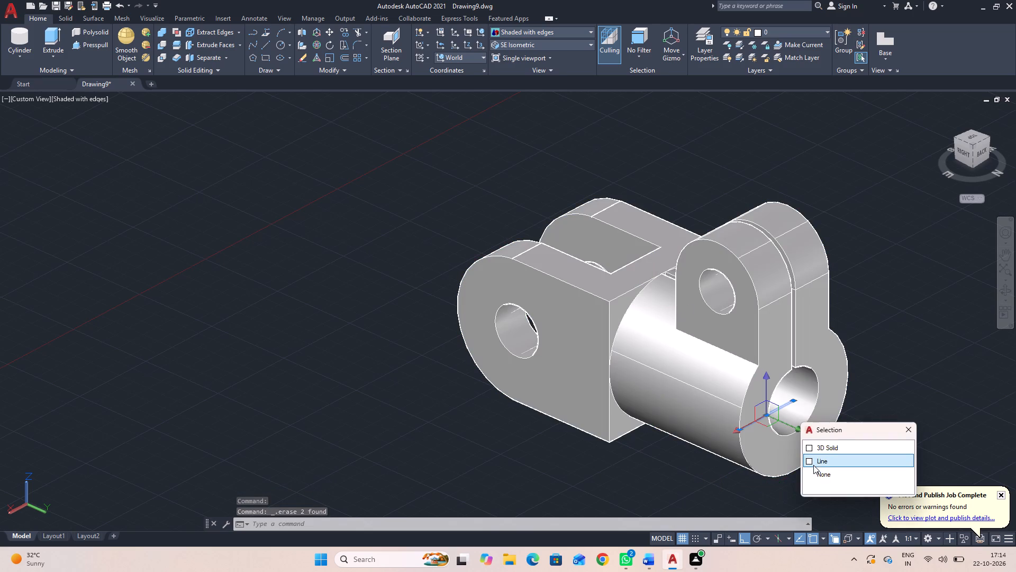
{"action": "left_click", "coordinate": [813, 465]}
{"action": "key", "text": "Delete"}
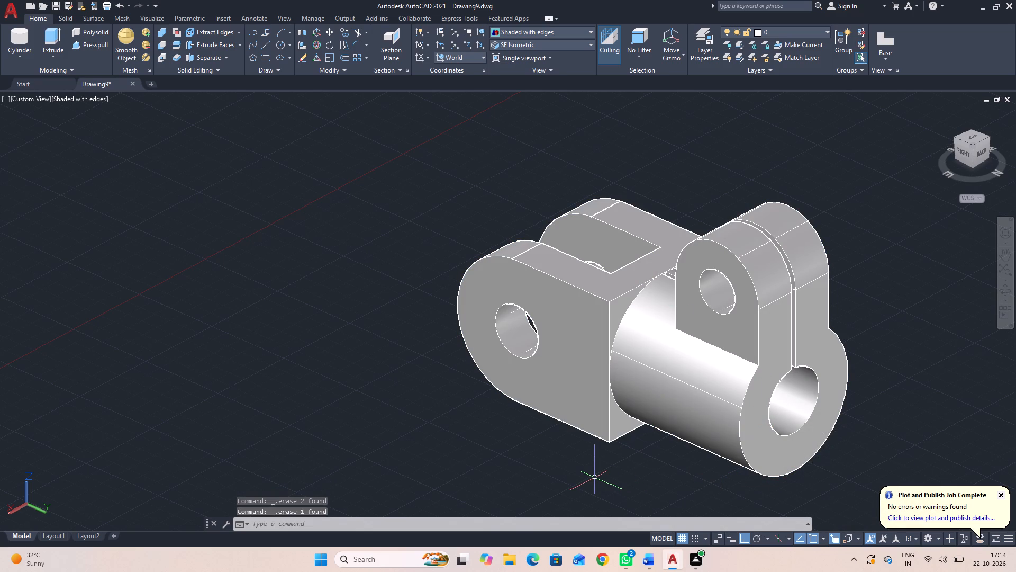
{"action": "left_click", "coordinate": [646, 365]}
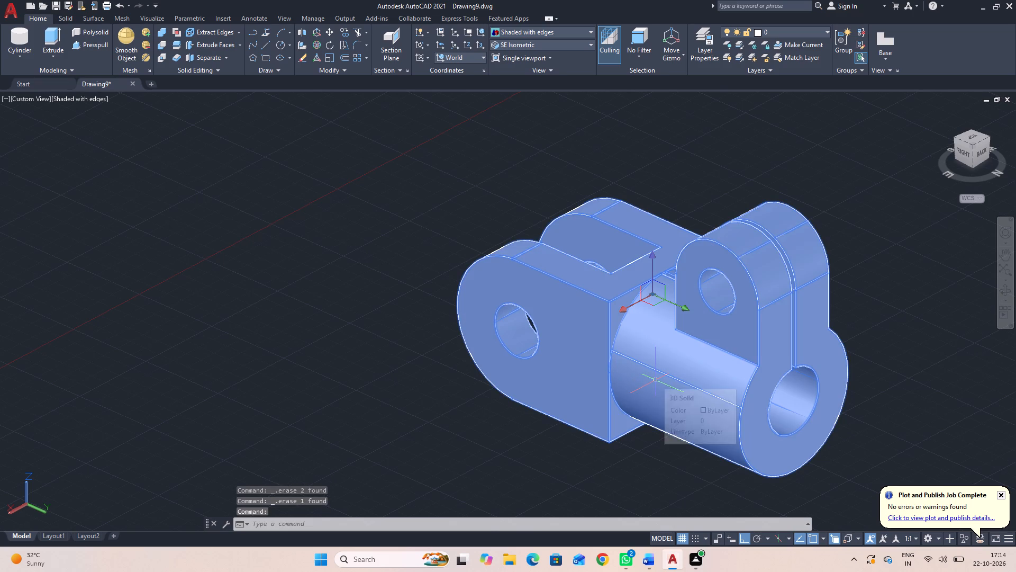
{"action": "key", "text": "Escape"}
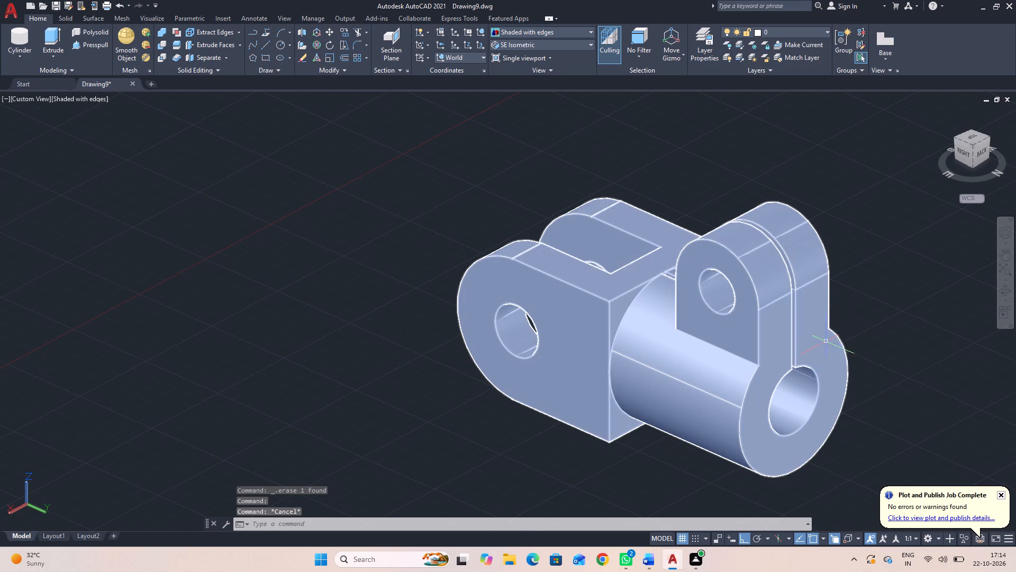
Erase the two construction lines spanning the lug's cross hole.
{"action": "left_click", "coordinate": [1009, 291]}
{"action": "left_click_drag", "start_coordinate": [897, 329], "coordinate": [844, 335]}
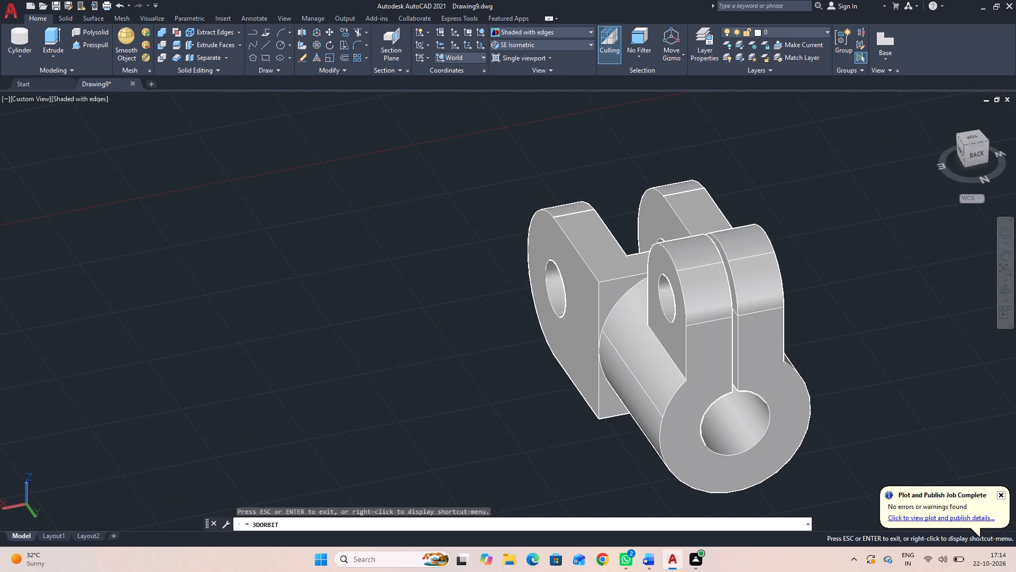
{"action": "left_click_drag", "start_coordinate": [622, 439], "coordinate": [731, 434]}
{"action": "left_click_drag", "start_coordinate": [627, 461], "coordinate": [732, 459]}
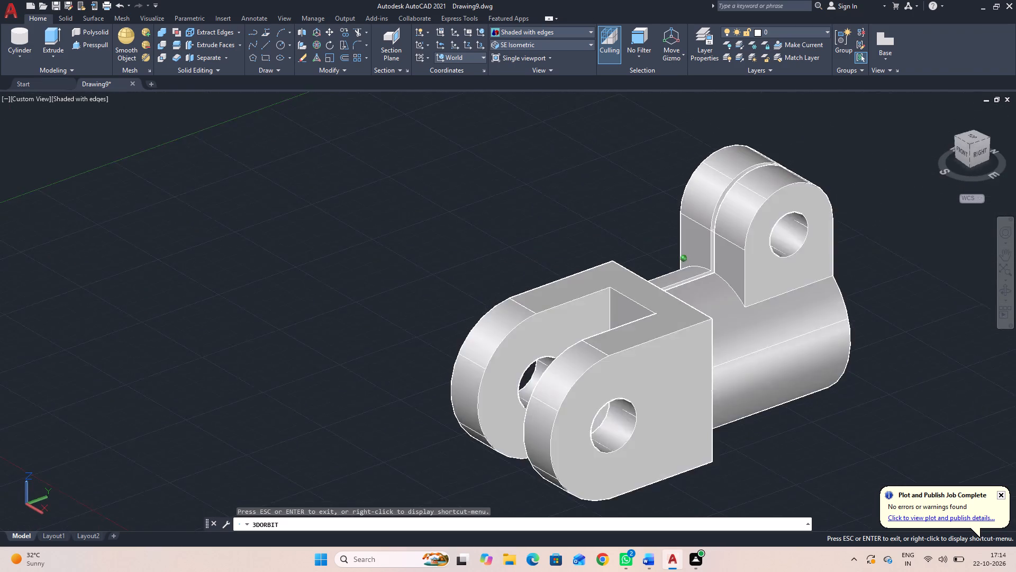
{"action": "left_click_drag", "start_coordinate": [732, 459], "coordinate": [758, 460]}
{"action": "left_click_drag", "start_coordinate": [187, 469], "coordinate": [150, 413]}
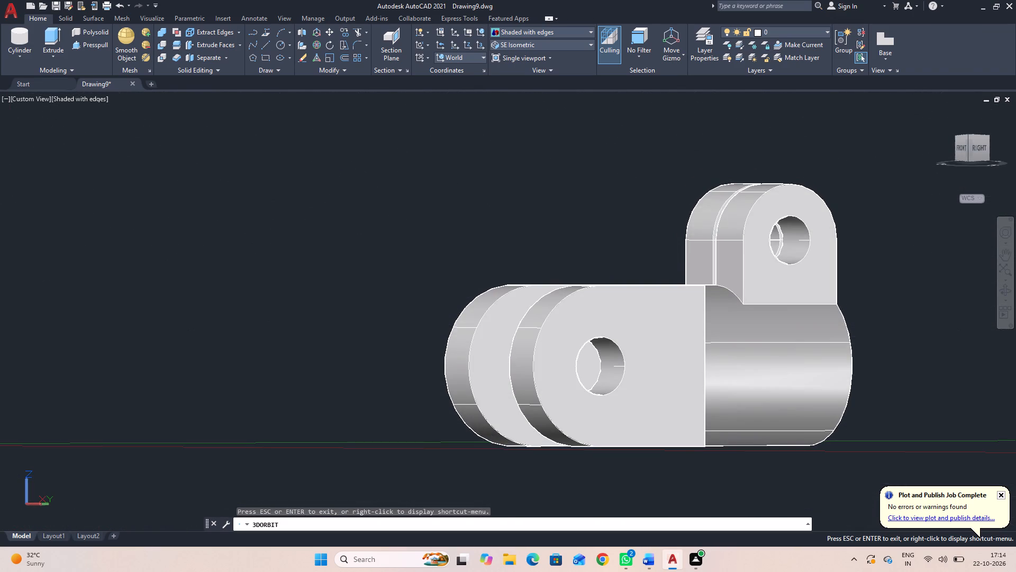
{"action": "left_click_drag", "start_coordinate": [200, 421], "coordinate": [139, 453]}
{"action": "left_click_drag", "start_coordinate": [234, 402], "coordinate": [232, 381]}
{"action": "key", "text": "Escape"}
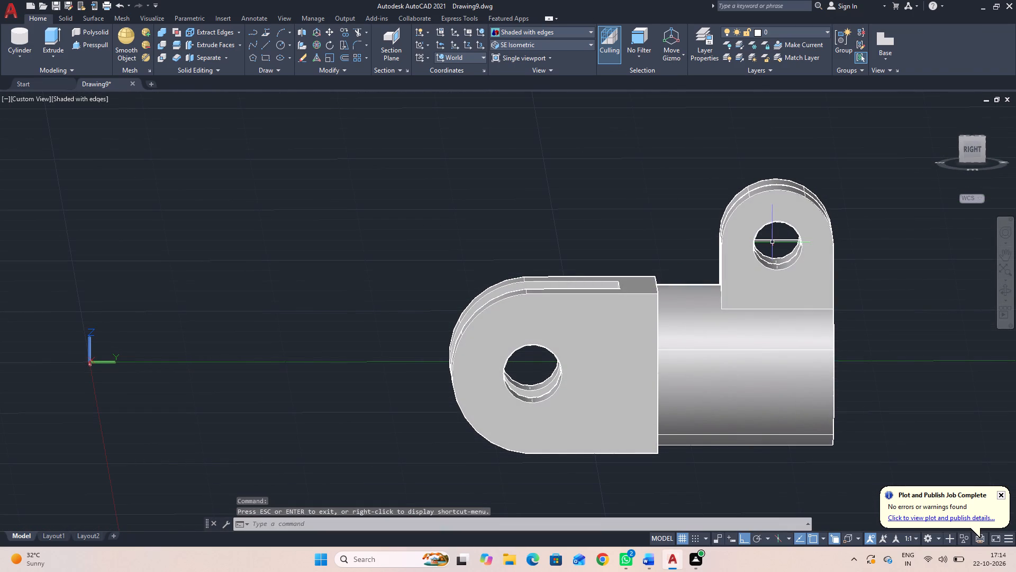
{"action": "left_click", "coordinate": [772, 241]}
{"action": "scroll", "coordinate": [772, 241], "scroll_direction": "up", "scroll_amount": 3}
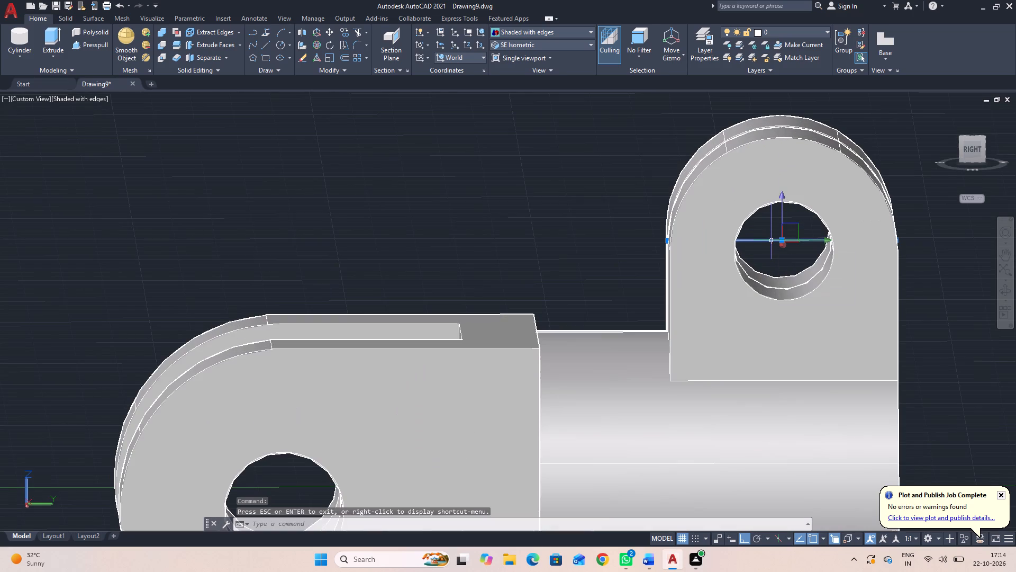
{"action": "key", "text": "Delete"}
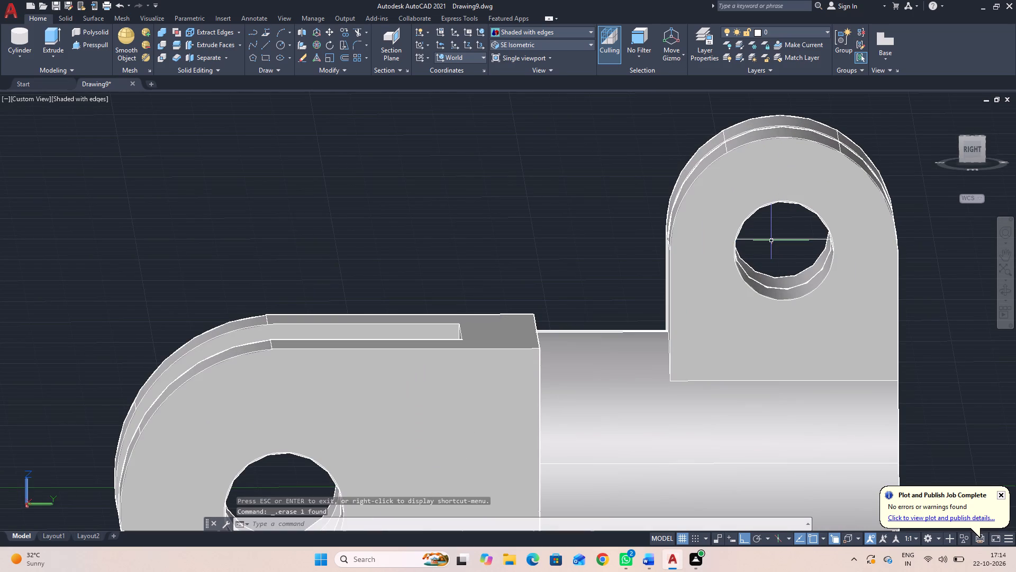
{"action": "left_click", "coordinate": [769, 240]}
{"action": "key", "text": "Delete"}
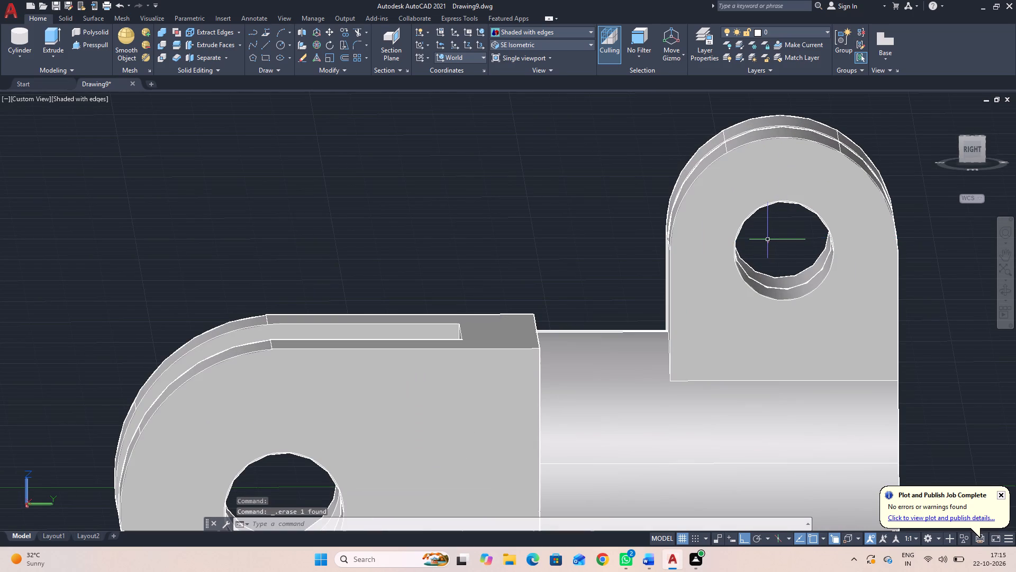
Draw connected lines on the lug's outer face from the top of its arc through the cross hole's centre to the straight side edge.
{"action": "scroll", "coordinate": [768, 240], "scroll_direction": "down", "scroll_amount": 2}
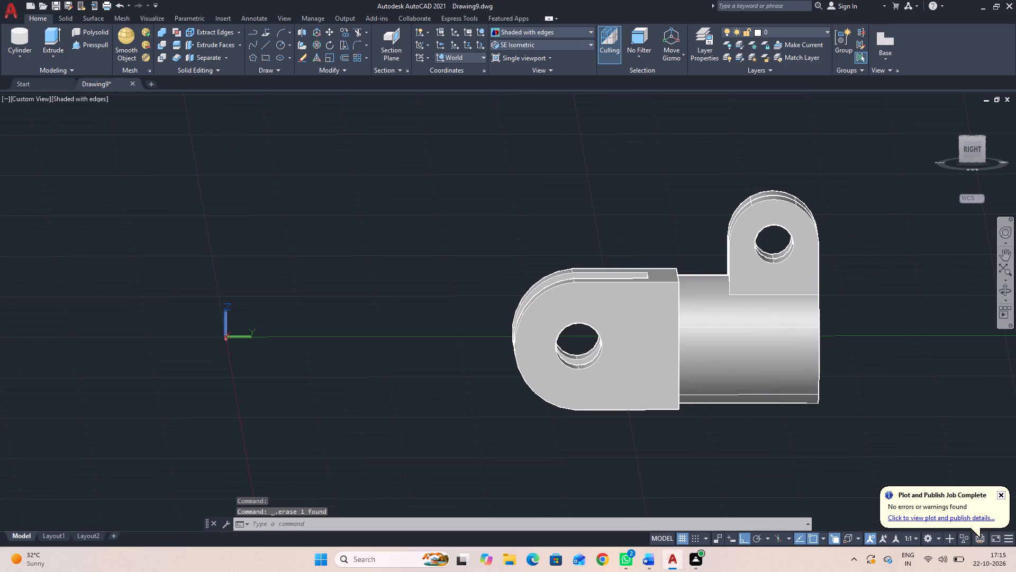
{"action": "left_click", "coordinate": [1006, 290]}
{"action": "left_click_drag", "start_coordinate": [906, 293], "coordinate": [918, 346]}
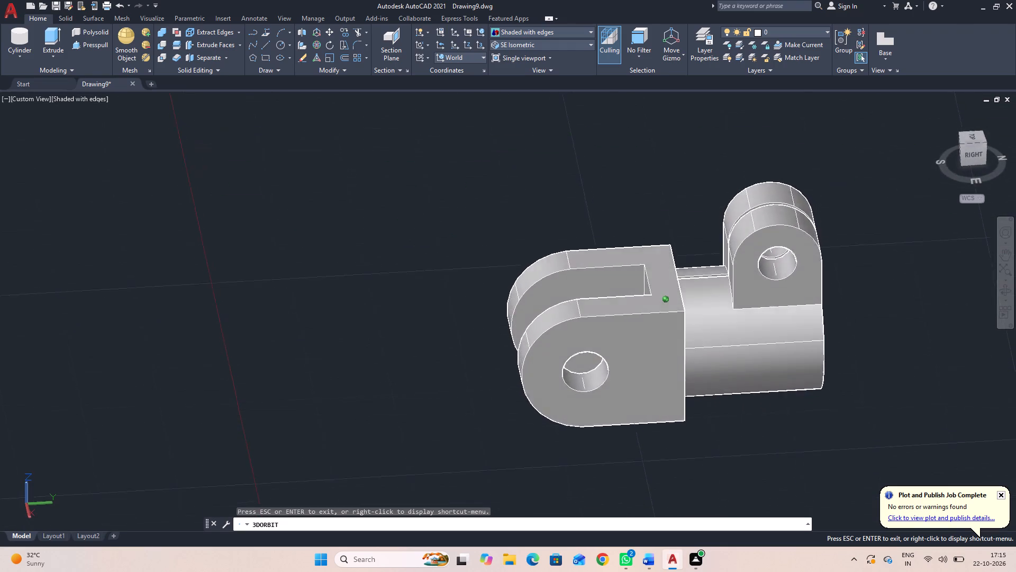
{"action": "left_click_drag", "start_coordinate": [918, 346], "coordinate": [975, 374]}
{"action": "left_click_drag", "start_coordinate": [909, 370], "coordinate": [933, 352]}
{"action": "middle_click_drag", "start_coordinate": [931, 351], "coordinate": [893, 398]}
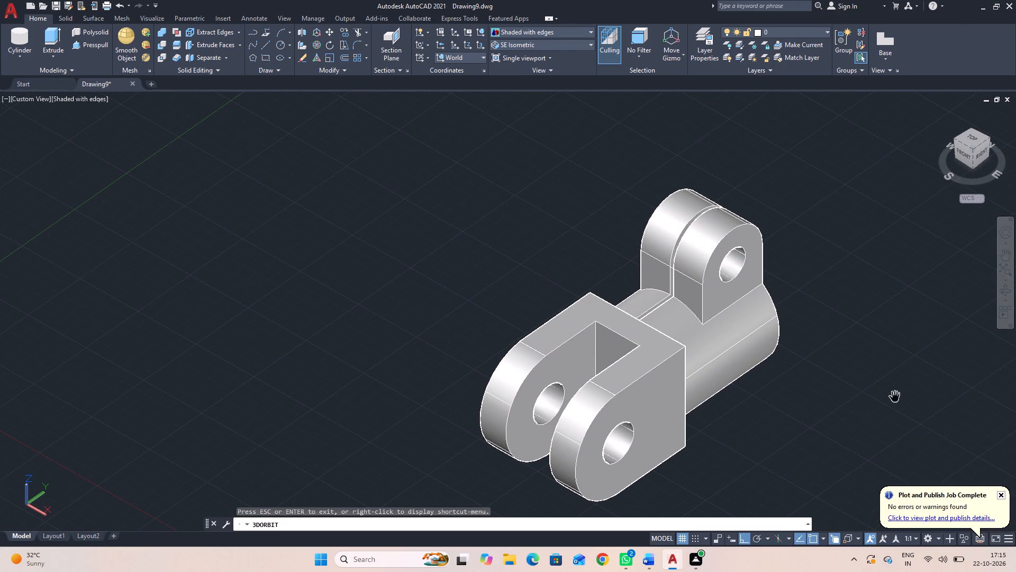
{"action": "key", "text": "Escape"}
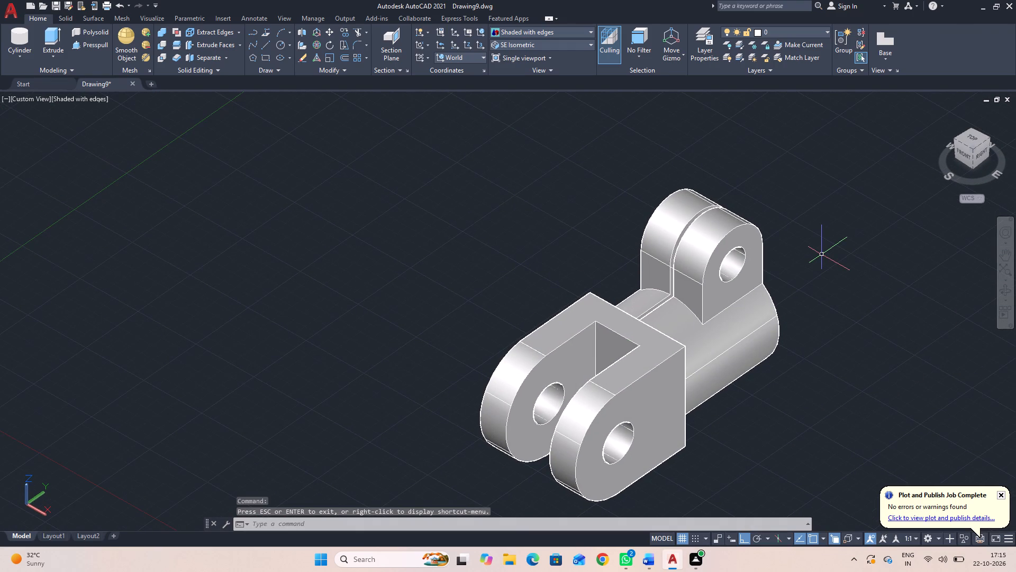
{"action": "type", "text": "l"}
{"action": "key", "text": "space"}
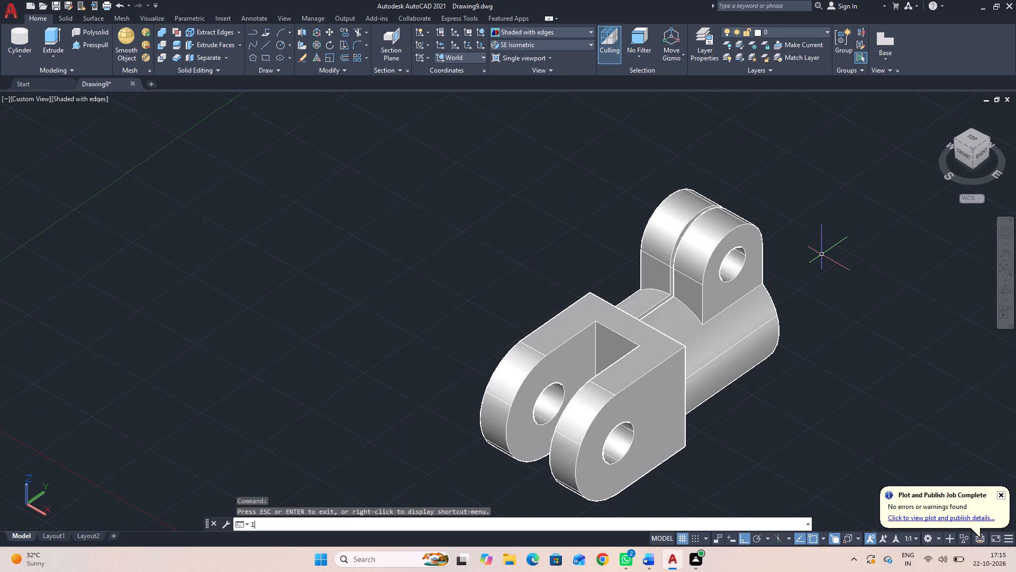
{"action": "left_click", "coordinate": [735, 230]}
{"action": "left_click", "coordinate": [732, 247]}
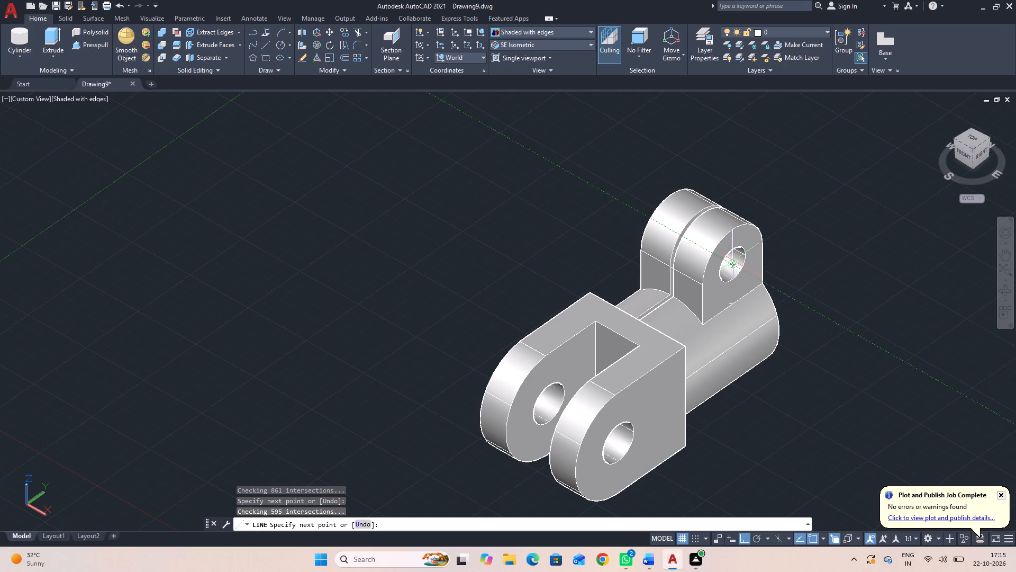
{"action": "left_click", "coordinate": [735, 264]}
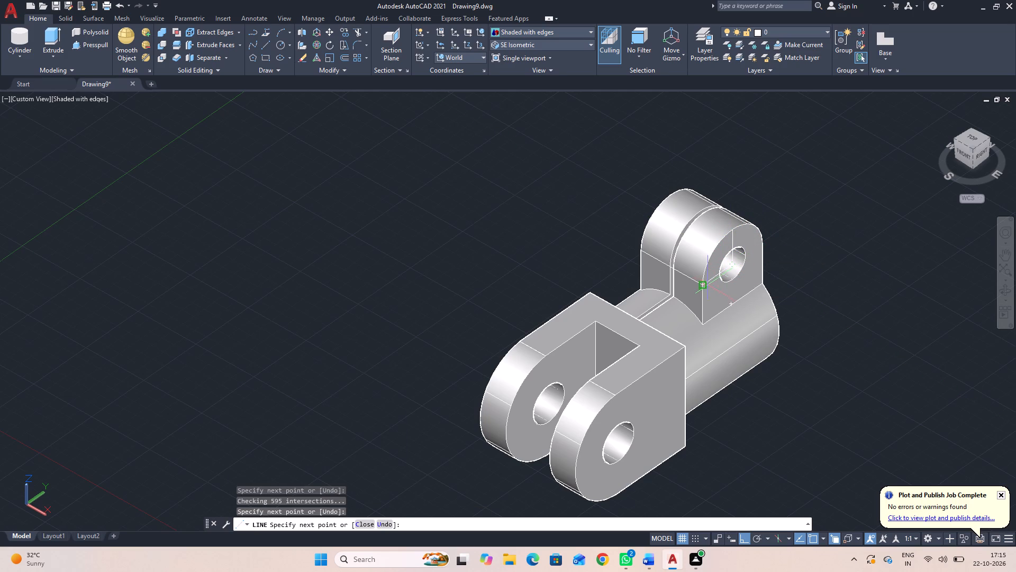
{"action": "left_click", "coordinate": [706, 287]}
{"action": "key", "text": "Escape"}
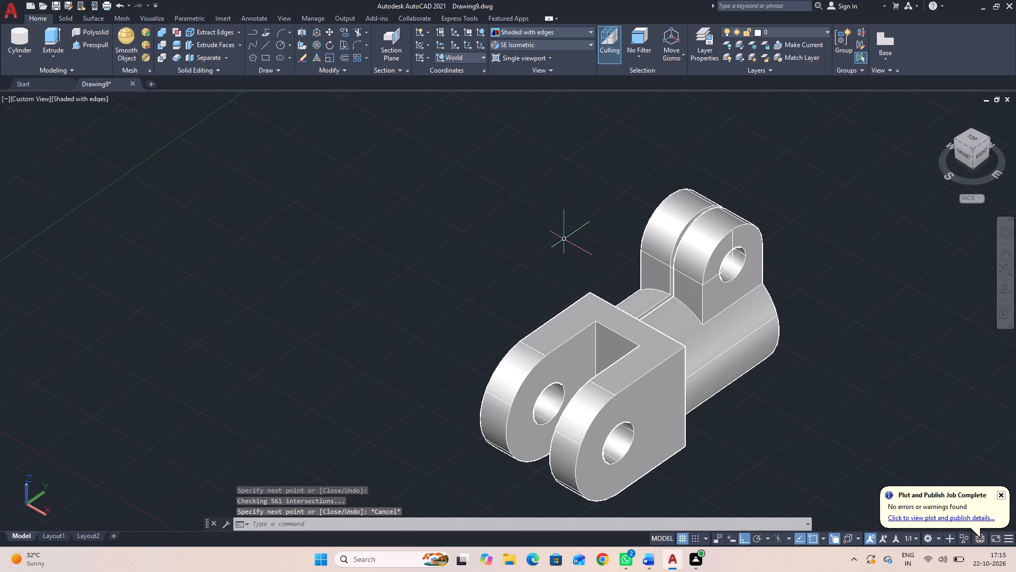
Presspull the quarter region bounded by these lines inward through the outer lug half up to the slit, cutting it away.
{"action": "left_click", "coordinate": [90, 43]}
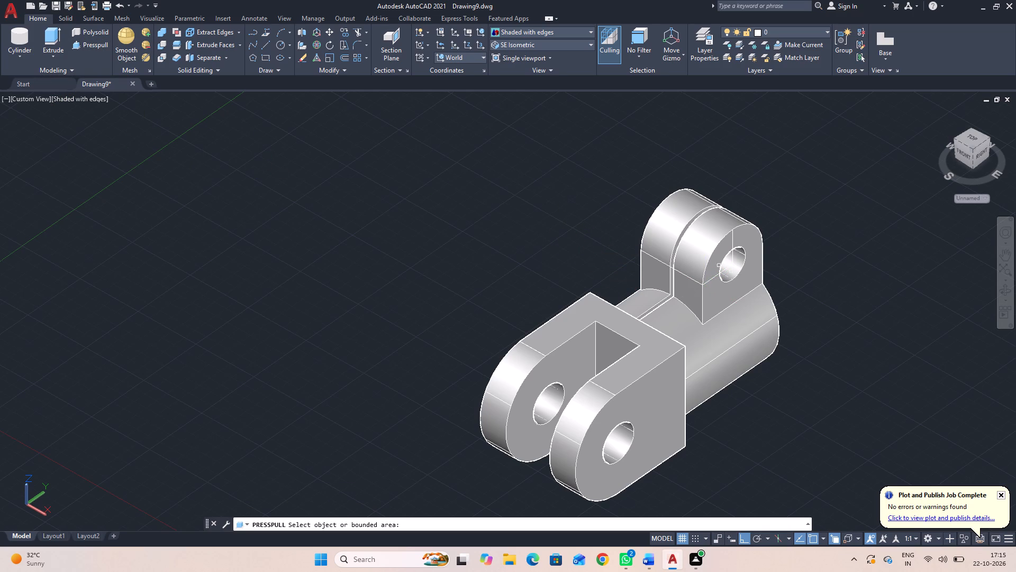
{"action": "left_click", "coordinate": [716, 257]}
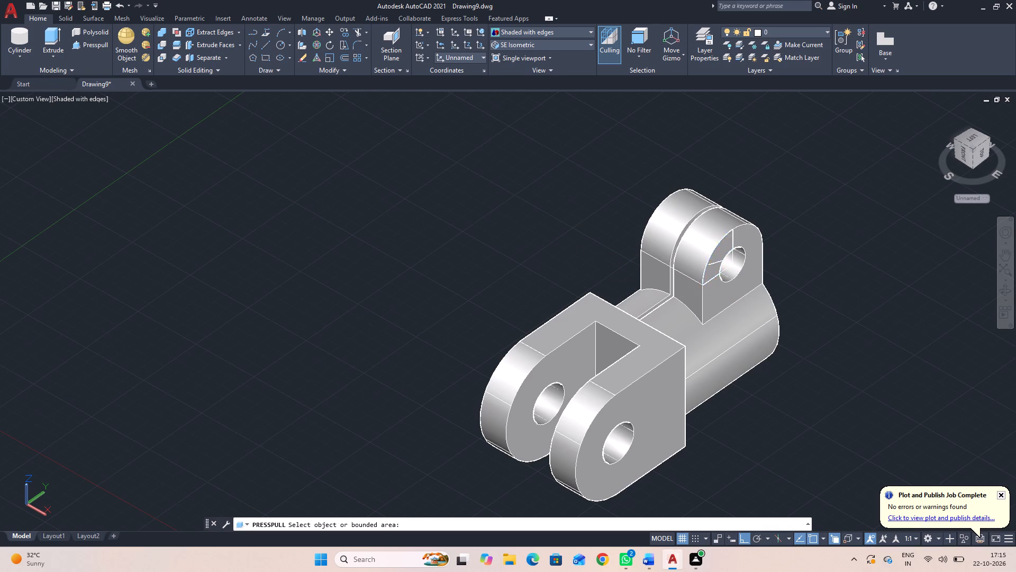
{"action": "left_click", "coordinate": [702, 215]}
{"action": "key", "text": "Escape"}
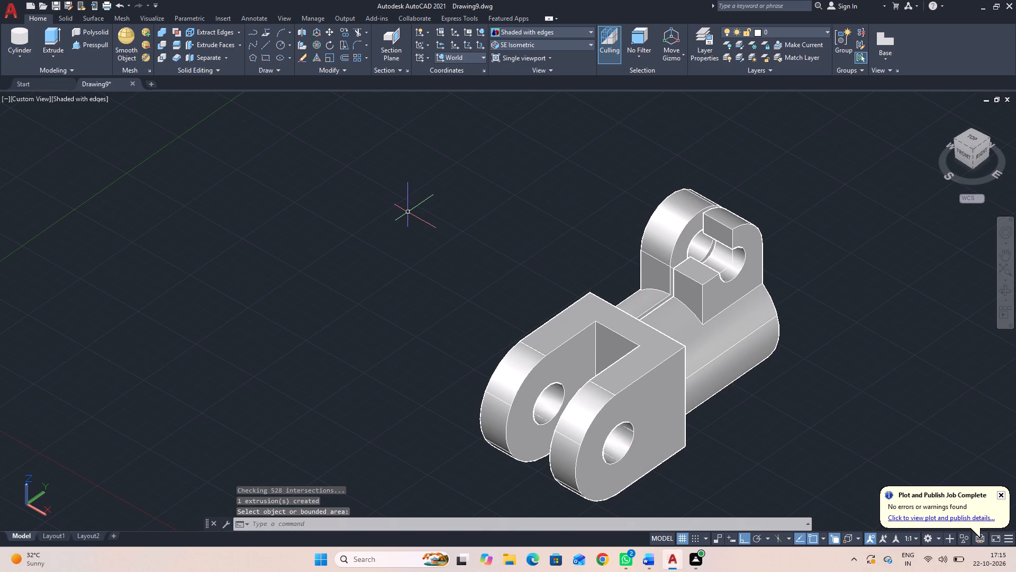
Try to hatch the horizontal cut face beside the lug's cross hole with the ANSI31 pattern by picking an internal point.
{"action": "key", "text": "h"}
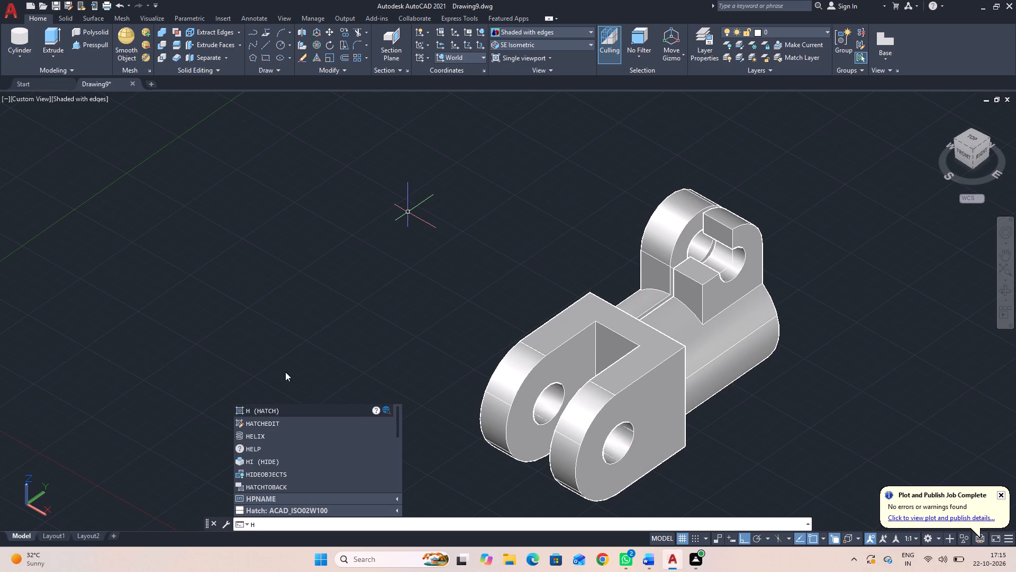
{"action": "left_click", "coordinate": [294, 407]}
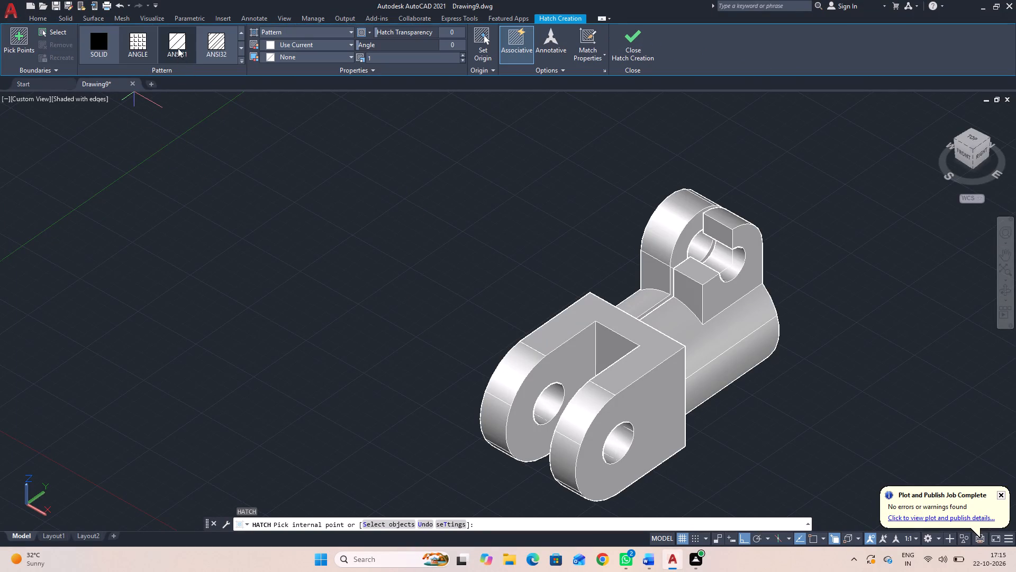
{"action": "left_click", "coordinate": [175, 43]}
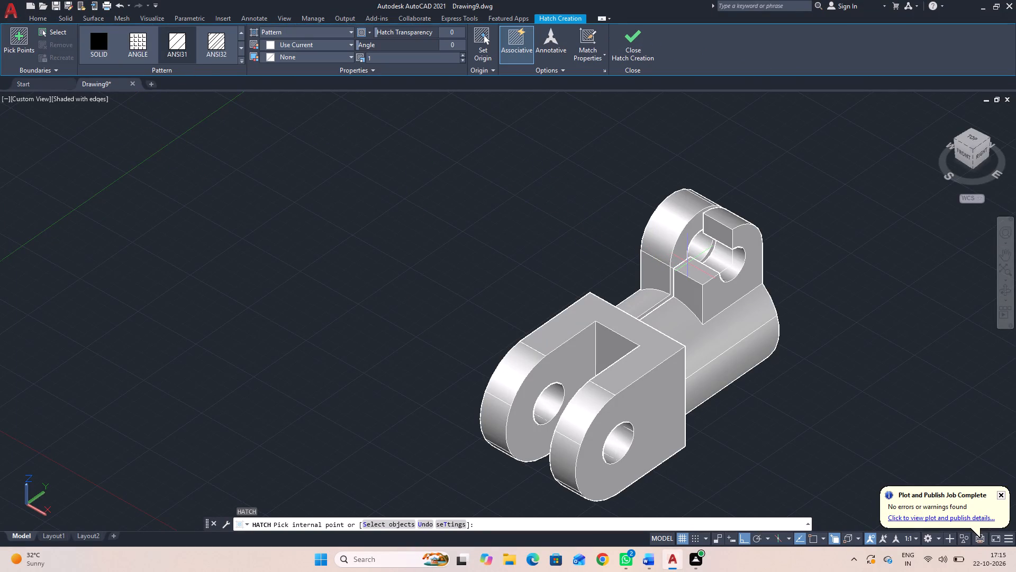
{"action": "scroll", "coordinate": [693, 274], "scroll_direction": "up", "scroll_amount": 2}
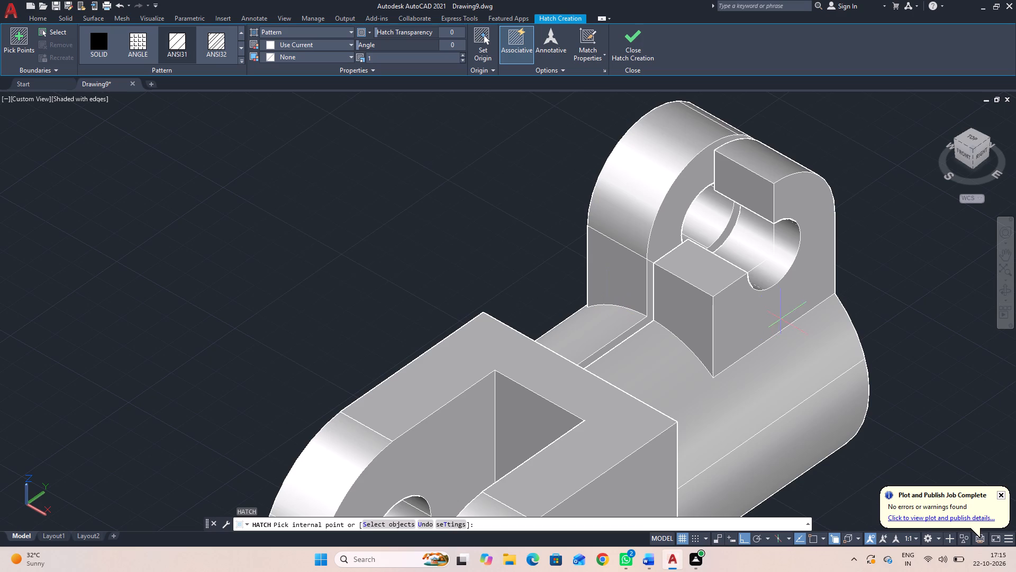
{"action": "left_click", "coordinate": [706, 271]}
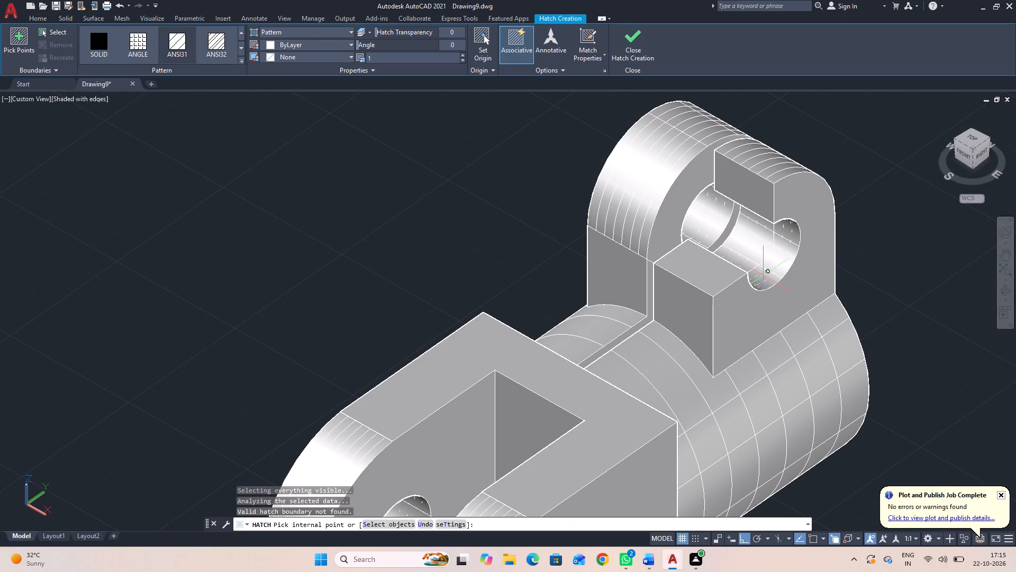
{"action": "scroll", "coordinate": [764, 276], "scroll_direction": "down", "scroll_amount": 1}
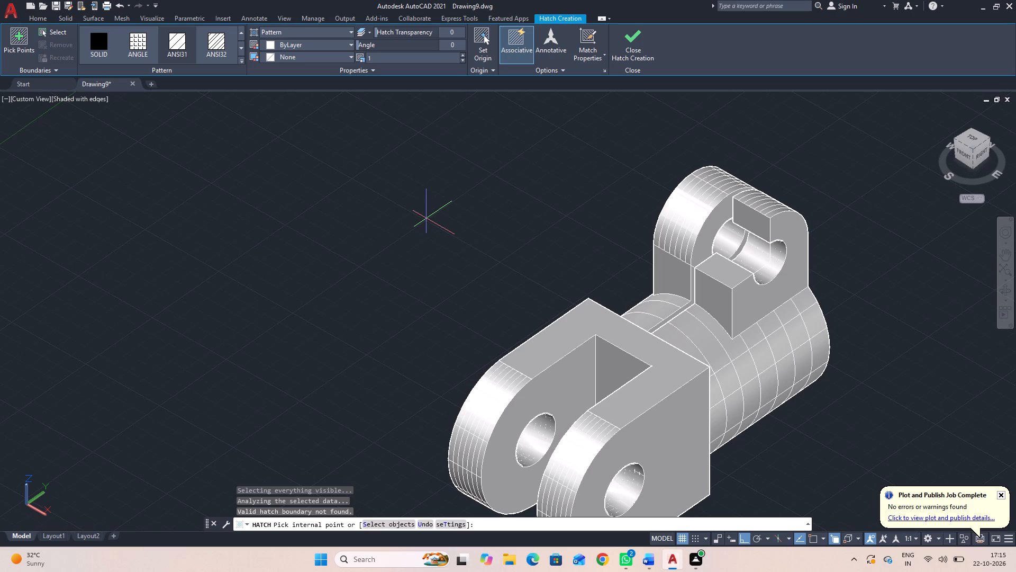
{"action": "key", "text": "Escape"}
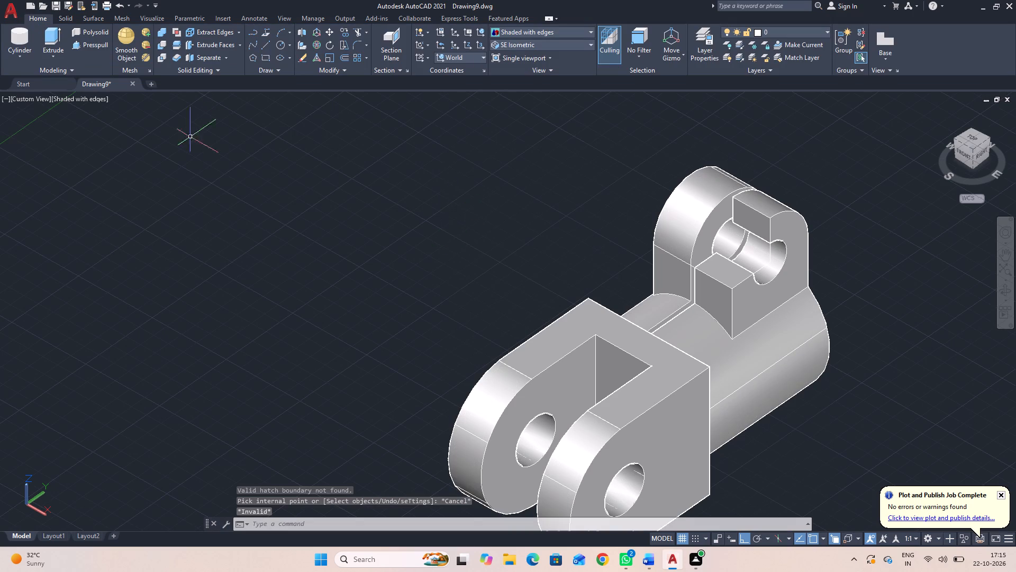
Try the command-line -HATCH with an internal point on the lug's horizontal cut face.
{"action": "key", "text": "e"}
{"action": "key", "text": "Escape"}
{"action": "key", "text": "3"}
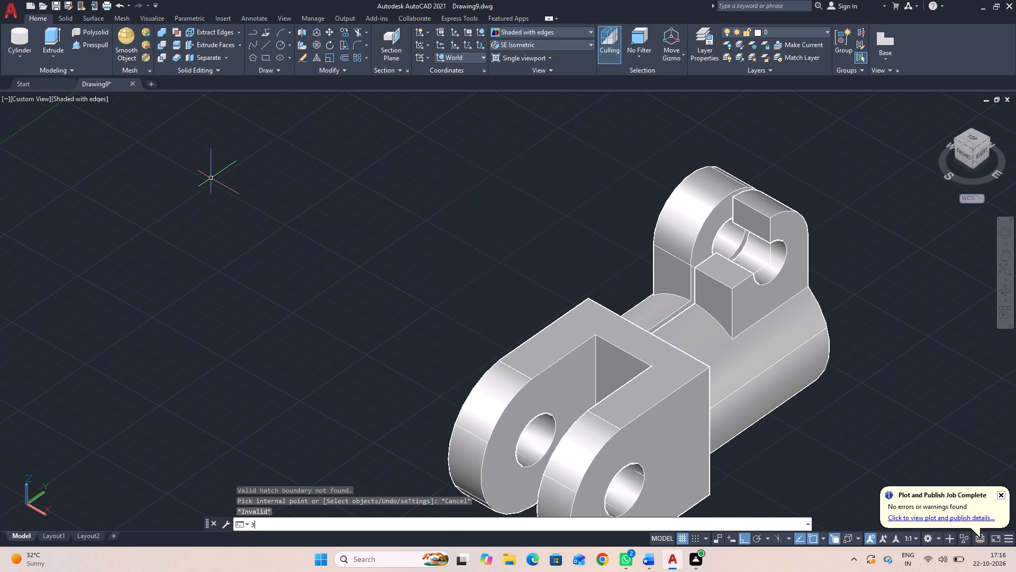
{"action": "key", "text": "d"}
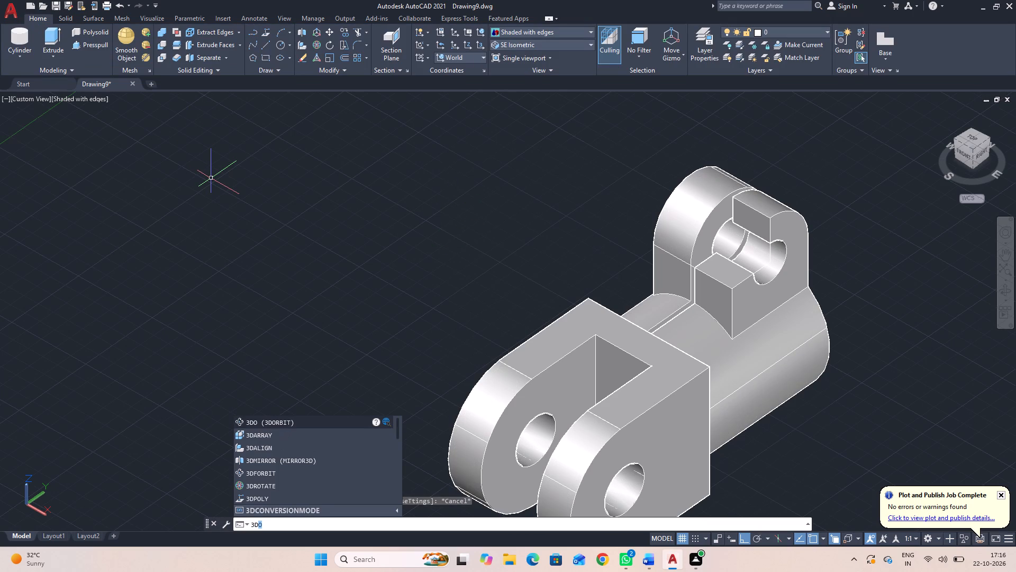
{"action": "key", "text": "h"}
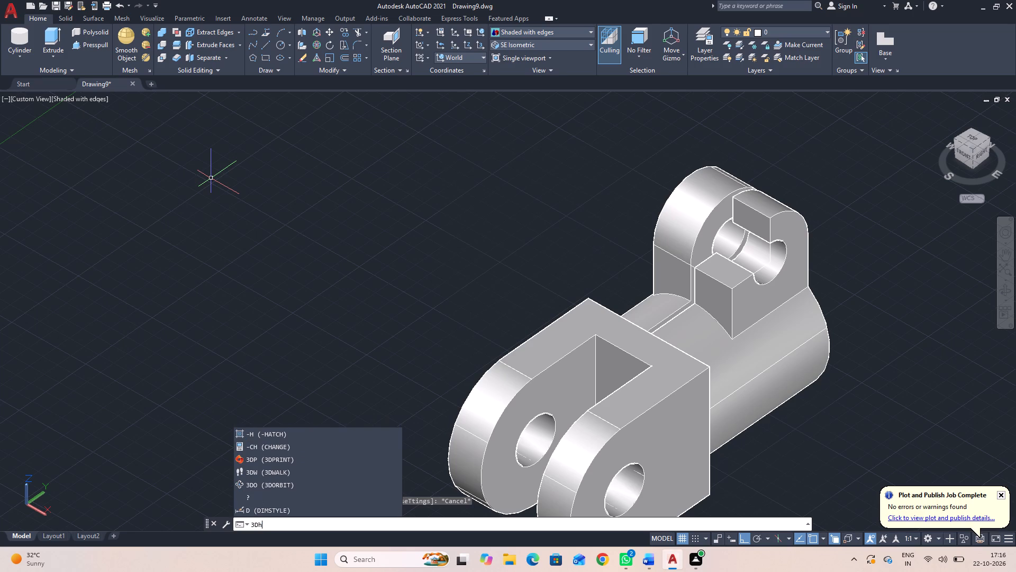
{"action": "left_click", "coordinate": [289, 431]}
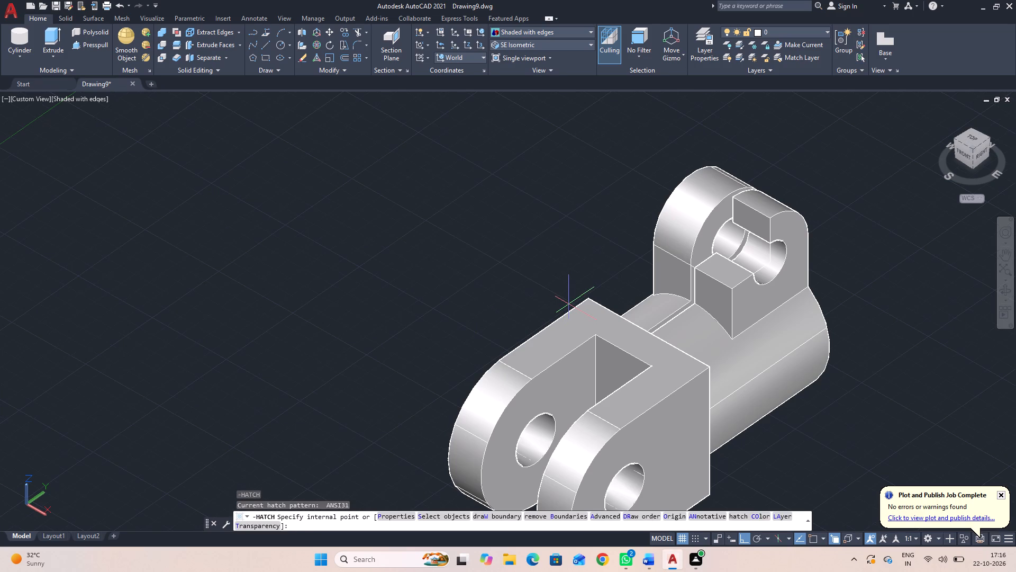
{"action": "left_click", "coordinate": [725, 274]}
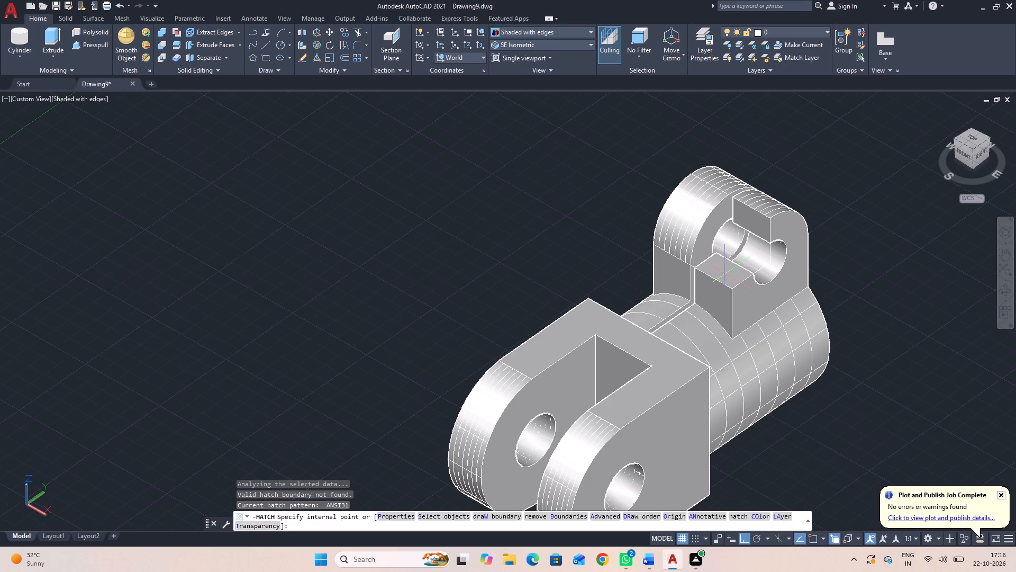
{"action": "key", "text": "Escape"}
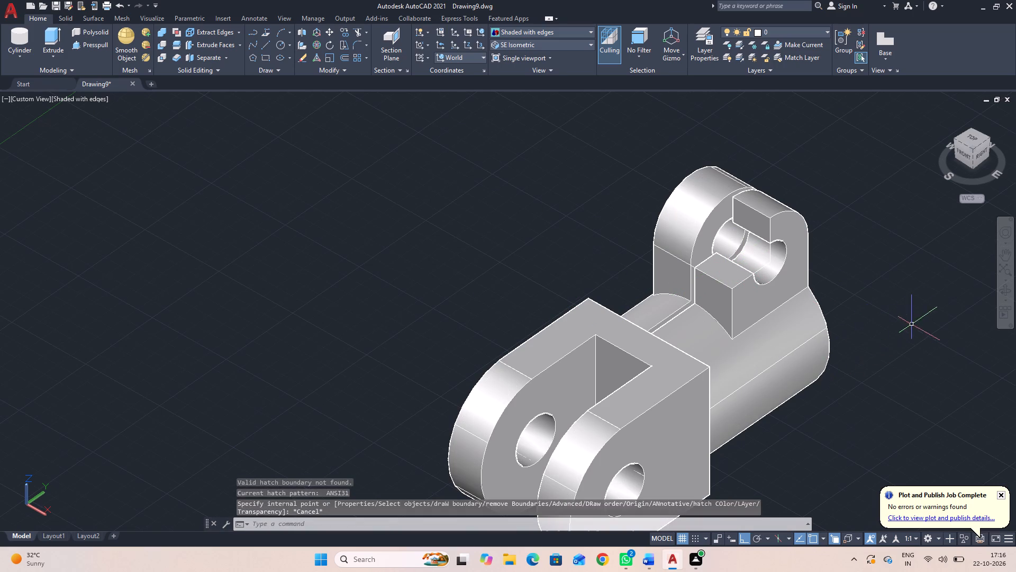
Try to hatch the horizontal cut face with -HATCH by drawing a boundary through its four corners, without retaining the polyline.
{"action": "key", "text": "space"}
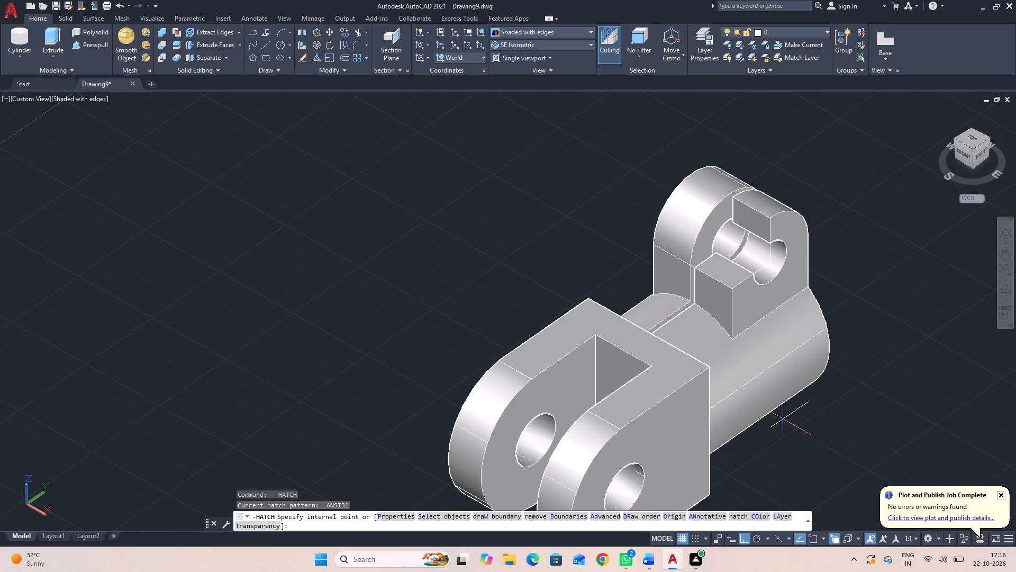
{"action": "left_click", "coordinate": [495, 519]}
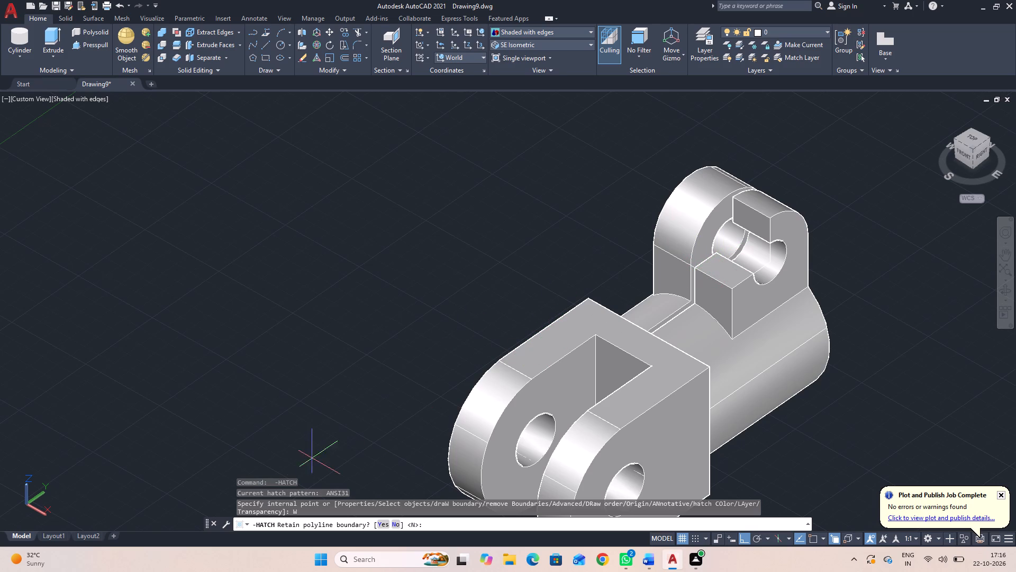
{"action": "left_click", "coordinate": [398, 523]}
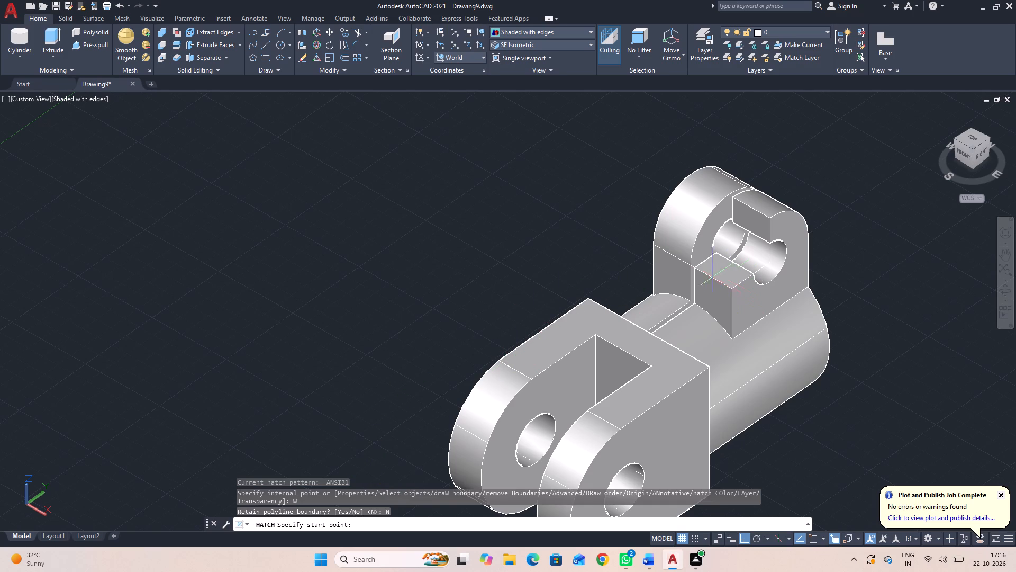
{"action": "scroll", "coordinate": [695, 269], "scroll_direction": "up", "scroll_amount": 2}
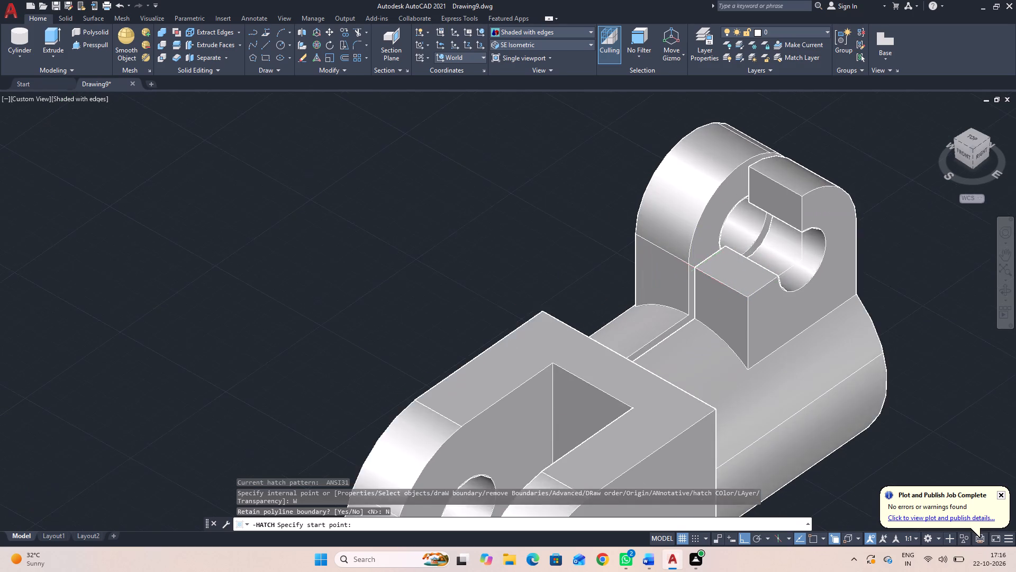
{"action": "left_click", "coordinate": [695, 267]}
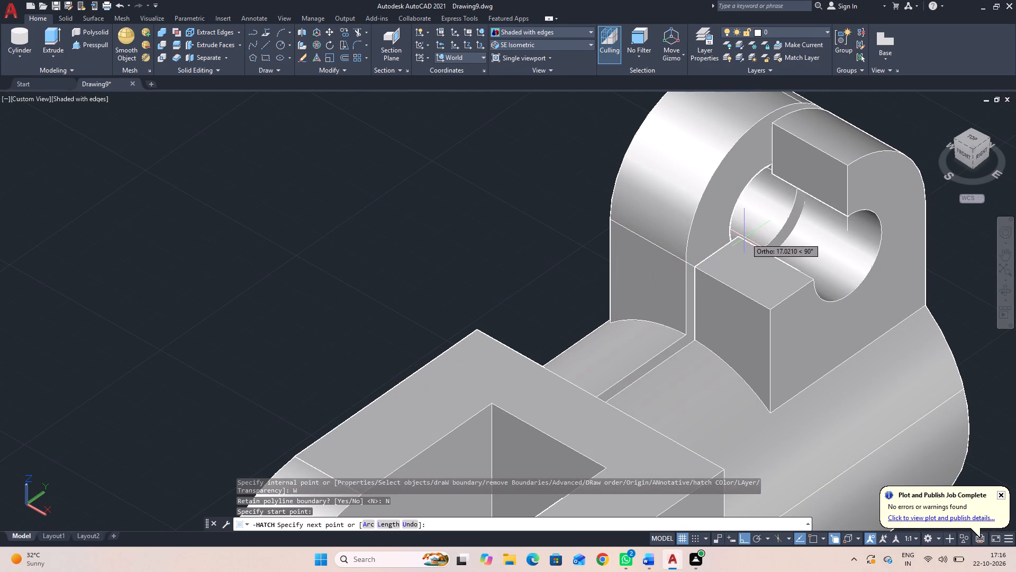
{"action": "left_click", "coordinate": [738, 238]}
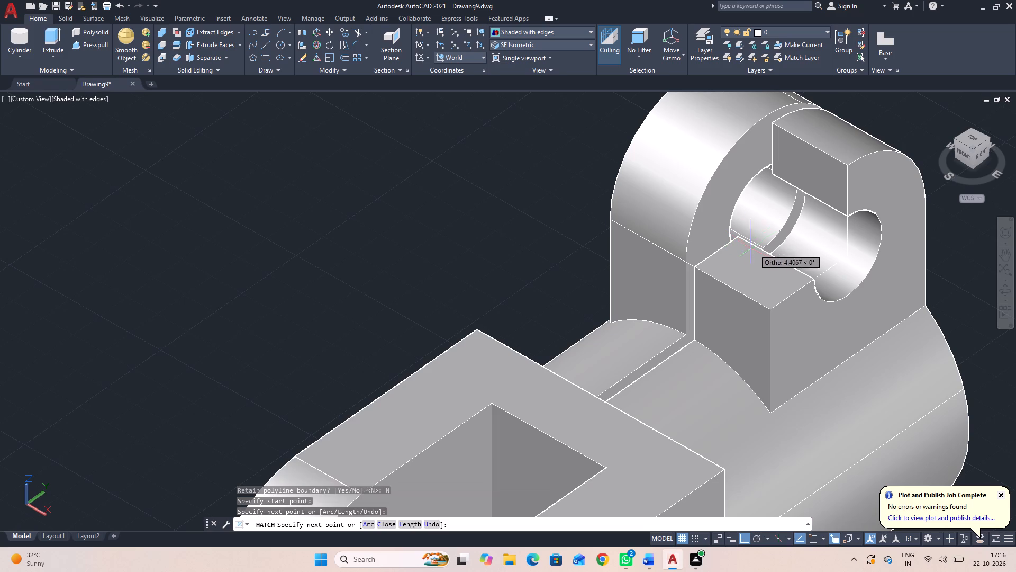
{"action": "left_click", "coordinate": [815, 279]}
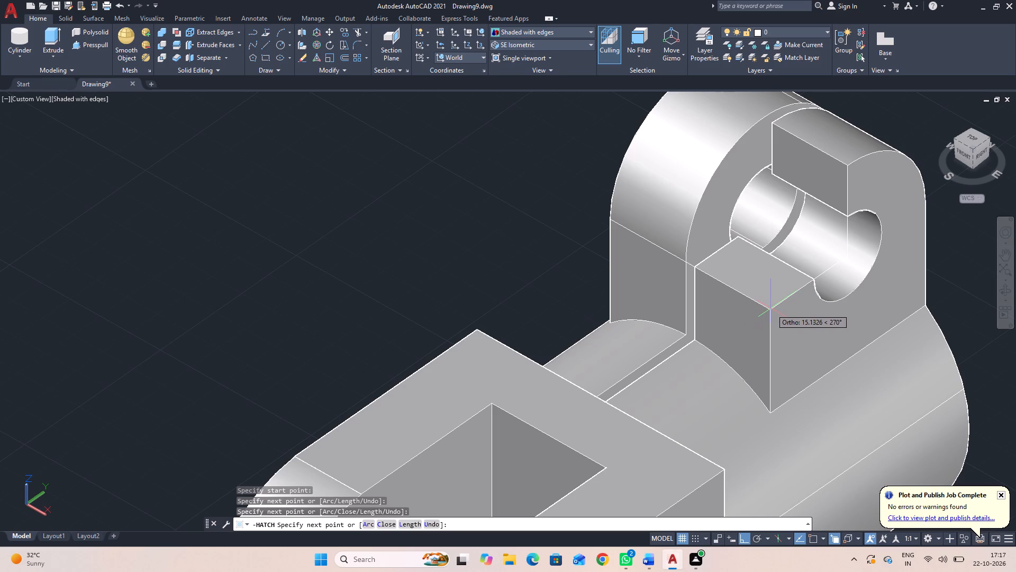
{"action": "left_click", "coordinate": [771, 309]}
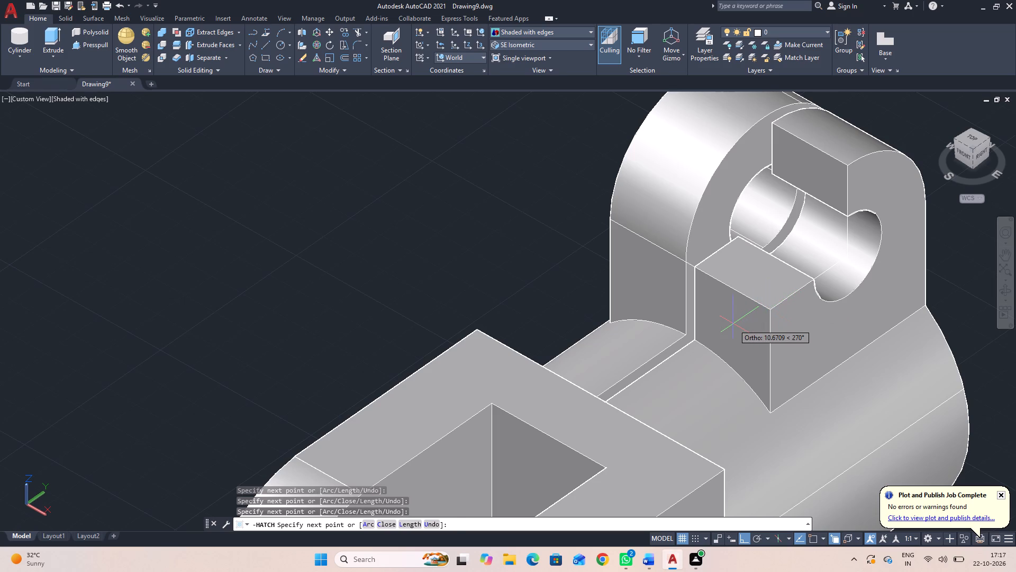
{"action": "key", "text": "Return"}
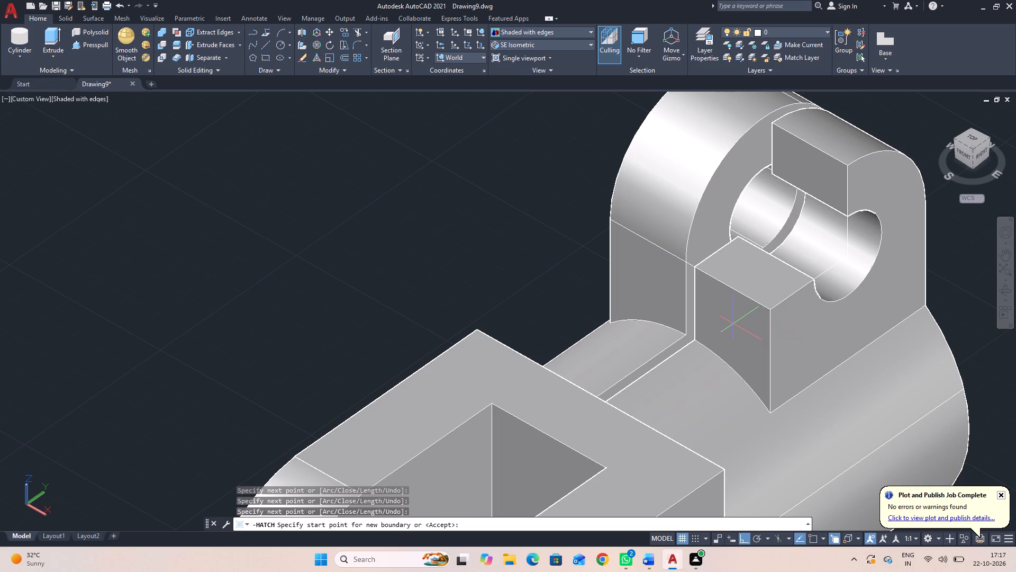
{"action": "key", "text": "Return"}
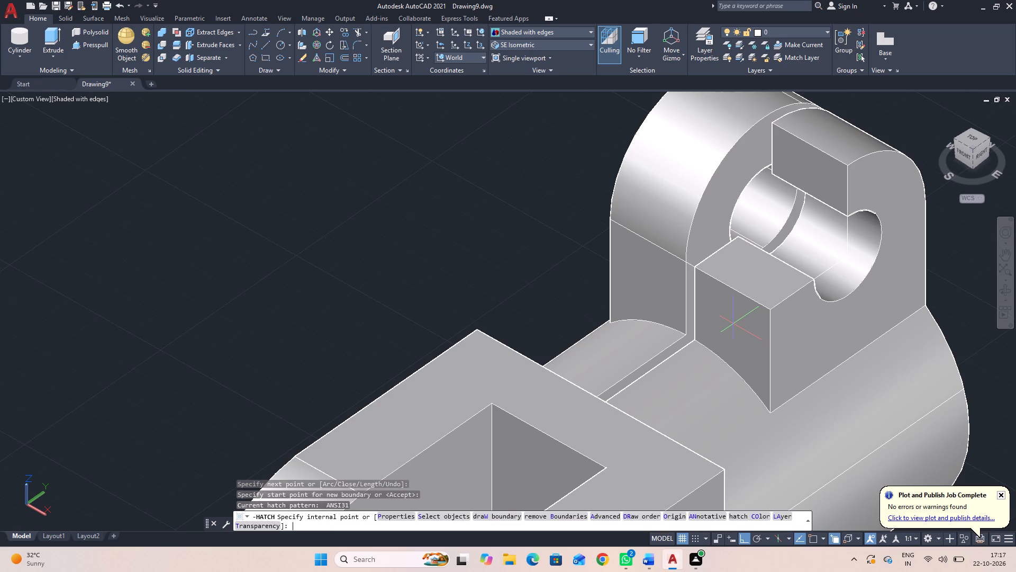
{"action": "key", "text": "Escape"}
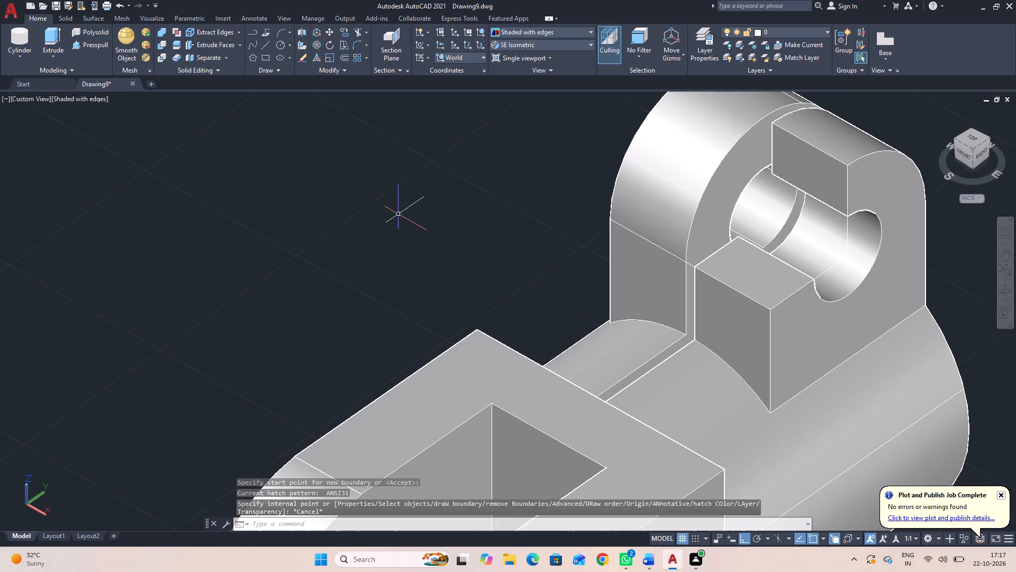
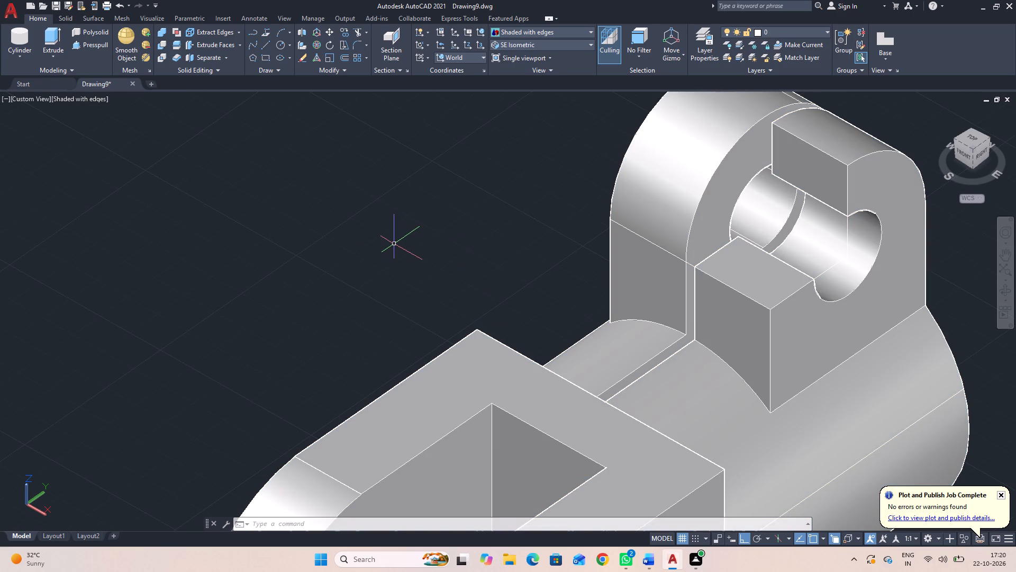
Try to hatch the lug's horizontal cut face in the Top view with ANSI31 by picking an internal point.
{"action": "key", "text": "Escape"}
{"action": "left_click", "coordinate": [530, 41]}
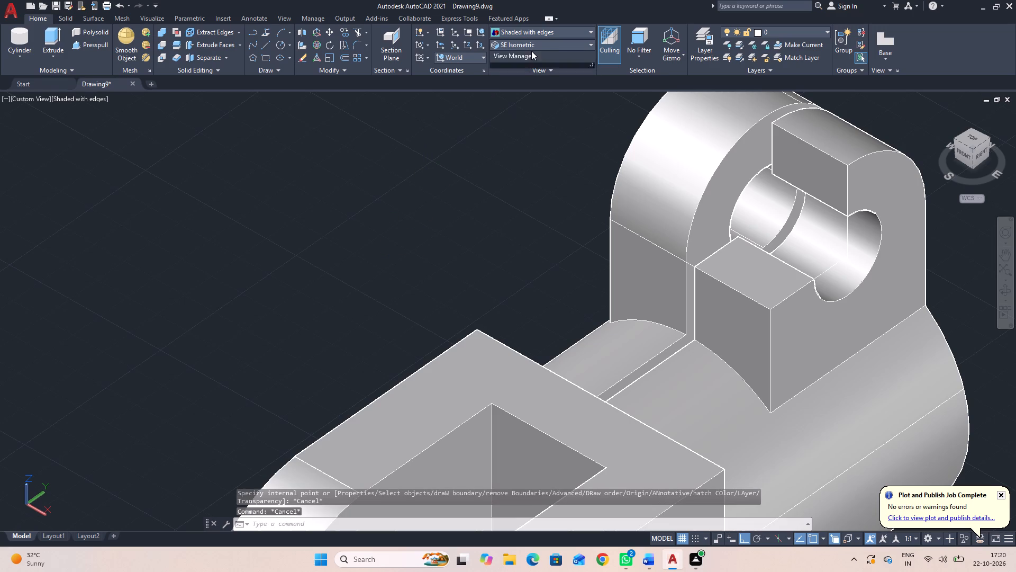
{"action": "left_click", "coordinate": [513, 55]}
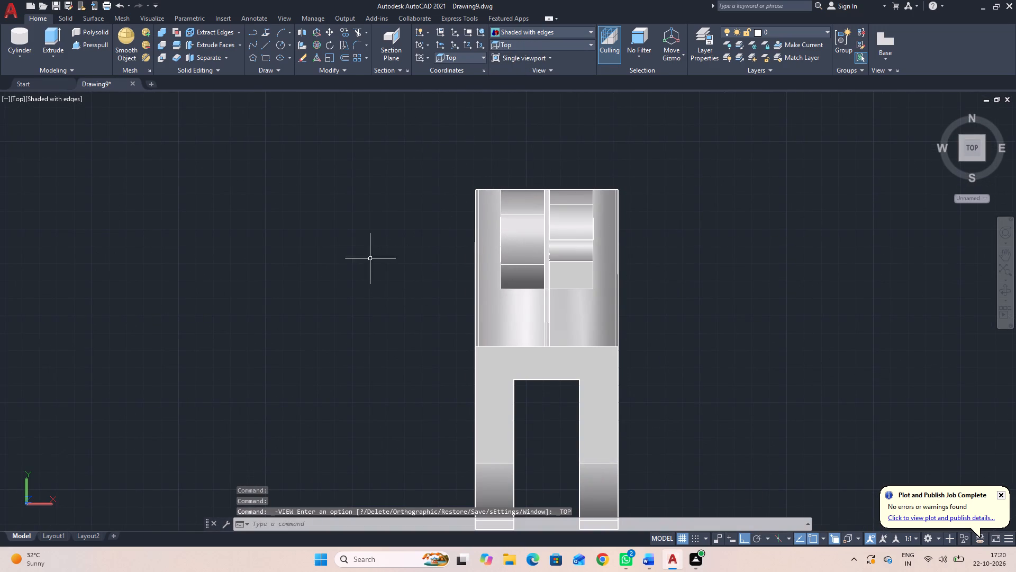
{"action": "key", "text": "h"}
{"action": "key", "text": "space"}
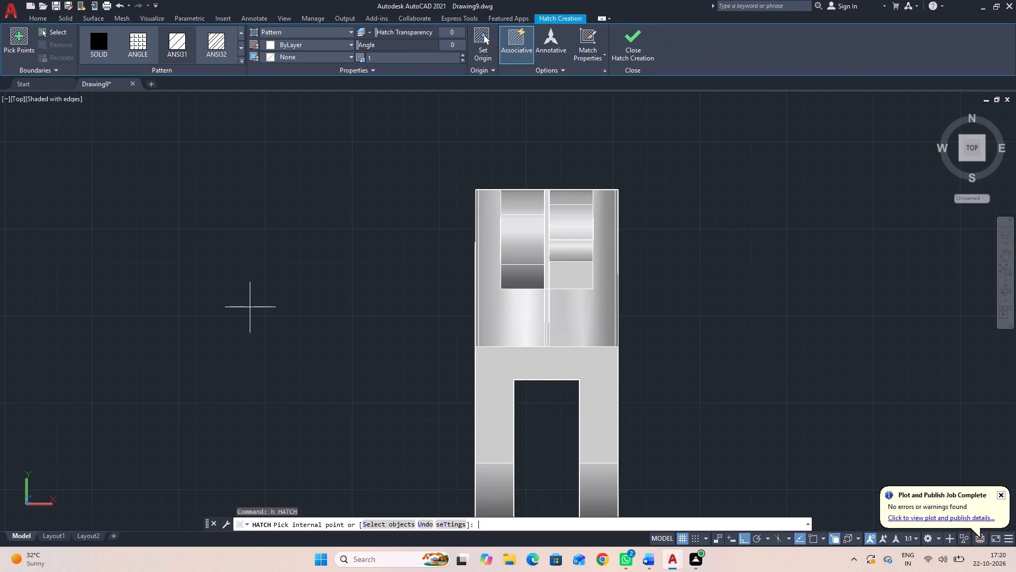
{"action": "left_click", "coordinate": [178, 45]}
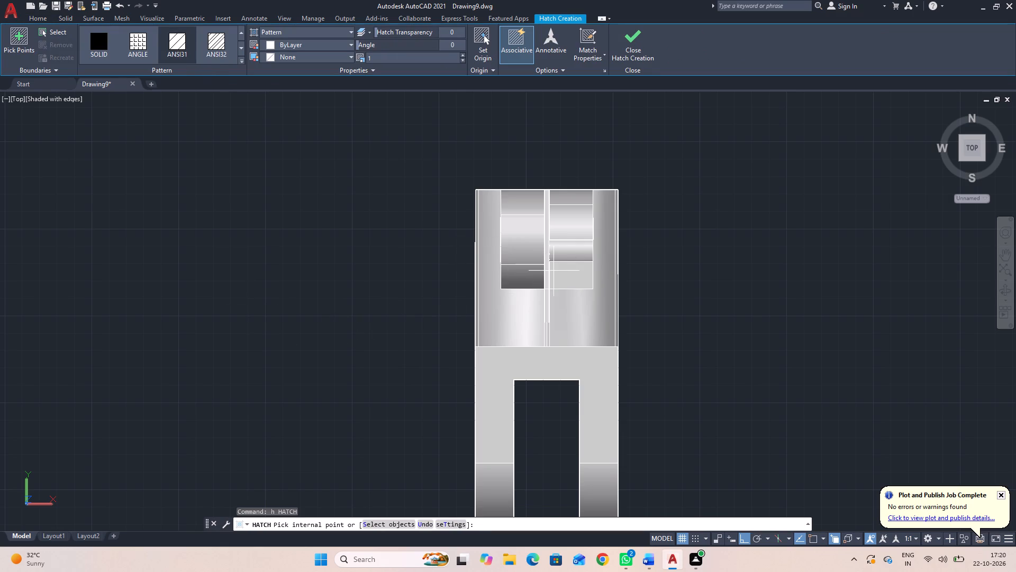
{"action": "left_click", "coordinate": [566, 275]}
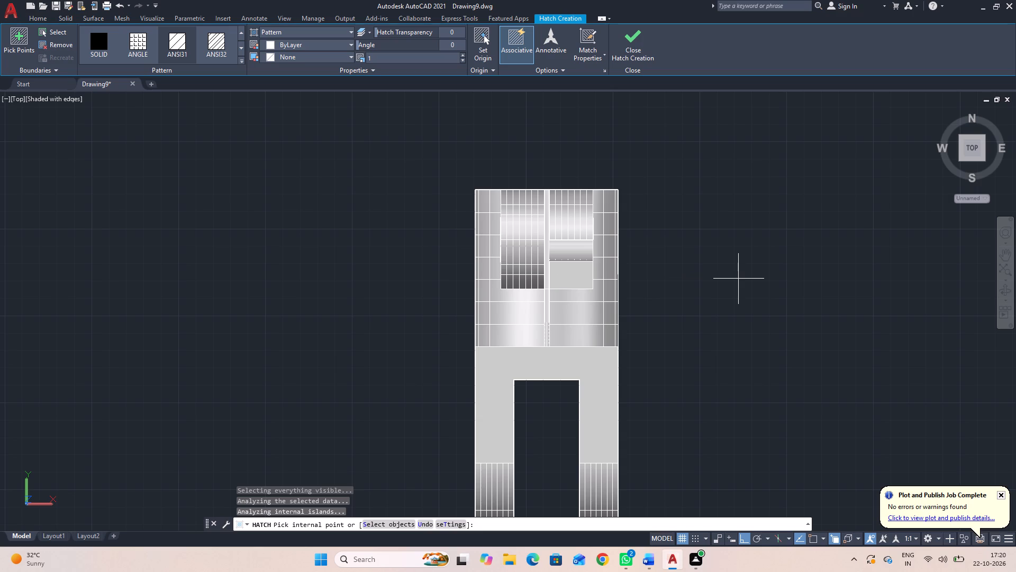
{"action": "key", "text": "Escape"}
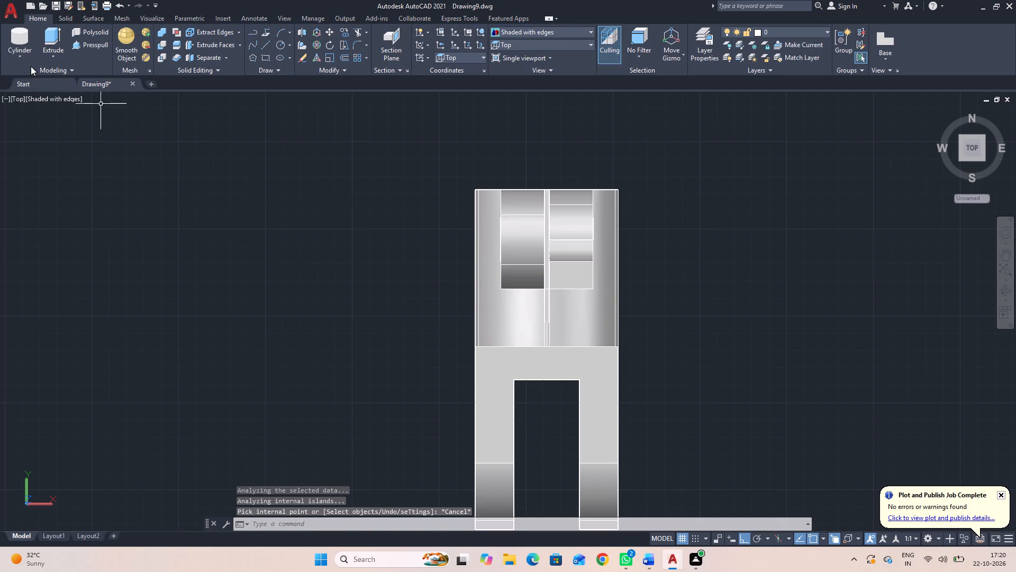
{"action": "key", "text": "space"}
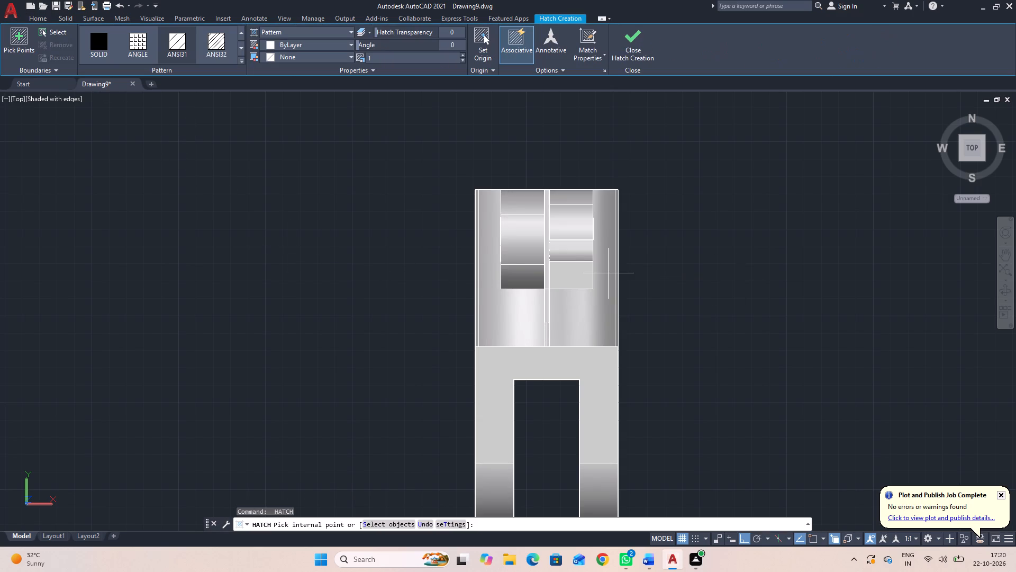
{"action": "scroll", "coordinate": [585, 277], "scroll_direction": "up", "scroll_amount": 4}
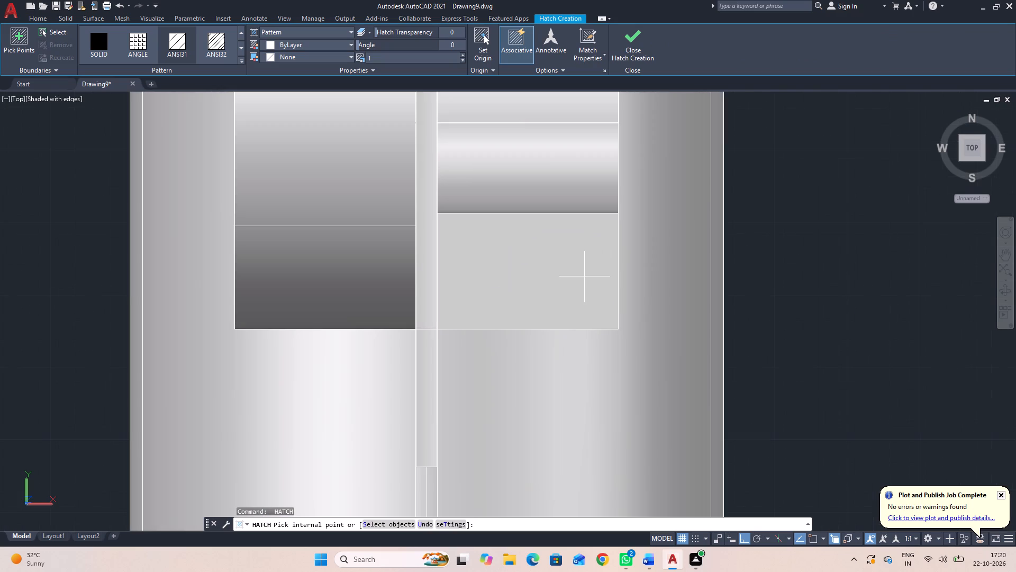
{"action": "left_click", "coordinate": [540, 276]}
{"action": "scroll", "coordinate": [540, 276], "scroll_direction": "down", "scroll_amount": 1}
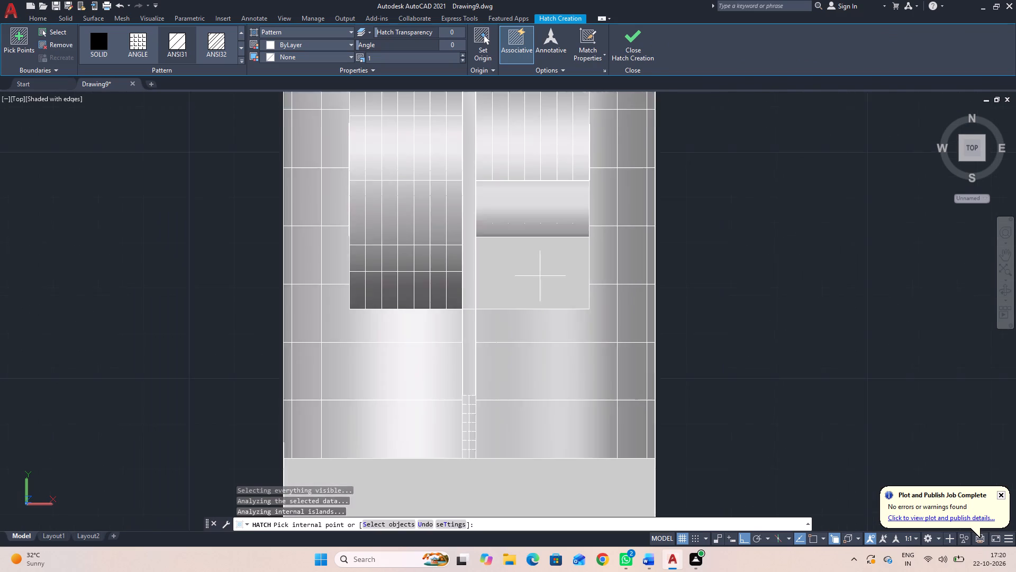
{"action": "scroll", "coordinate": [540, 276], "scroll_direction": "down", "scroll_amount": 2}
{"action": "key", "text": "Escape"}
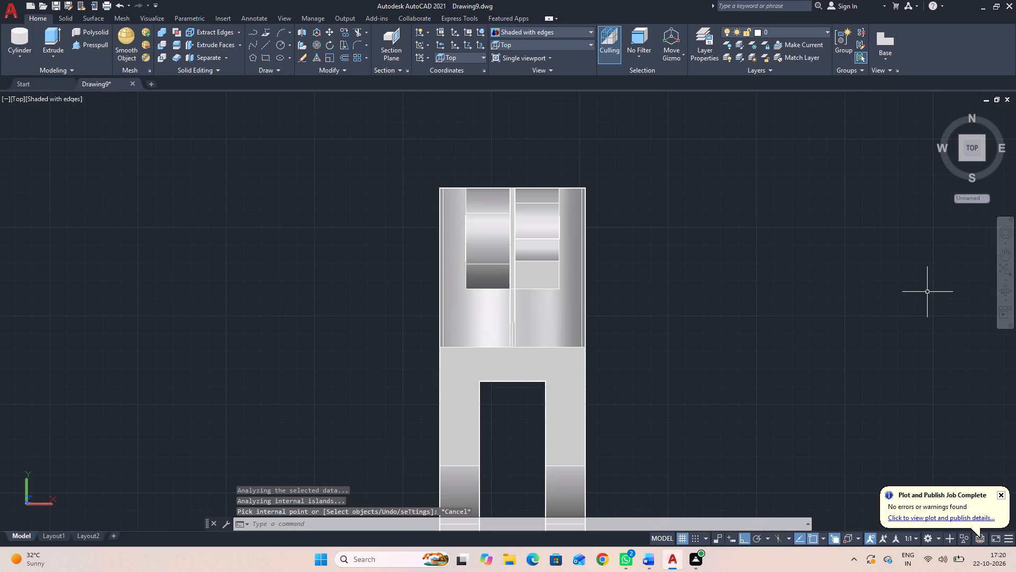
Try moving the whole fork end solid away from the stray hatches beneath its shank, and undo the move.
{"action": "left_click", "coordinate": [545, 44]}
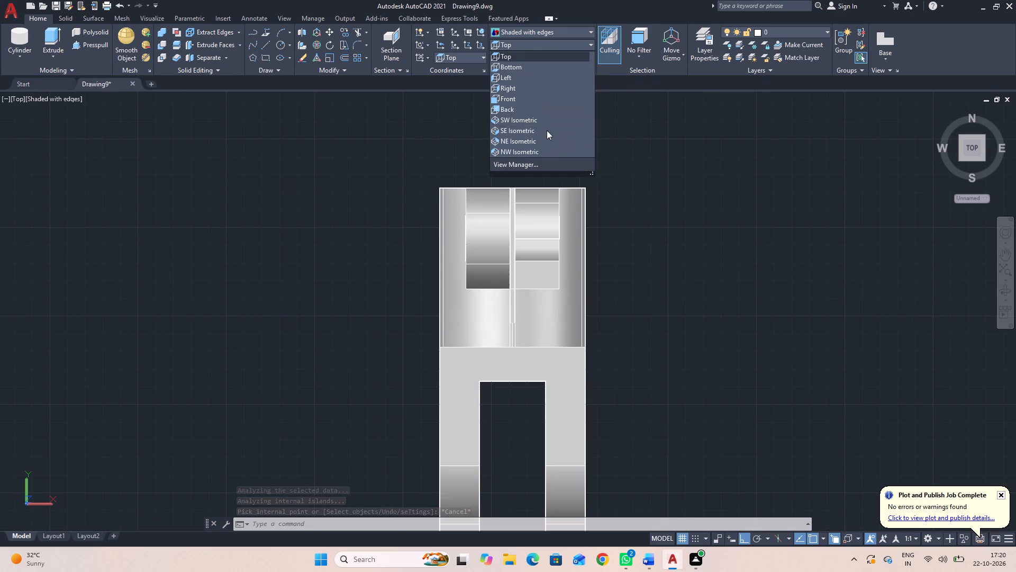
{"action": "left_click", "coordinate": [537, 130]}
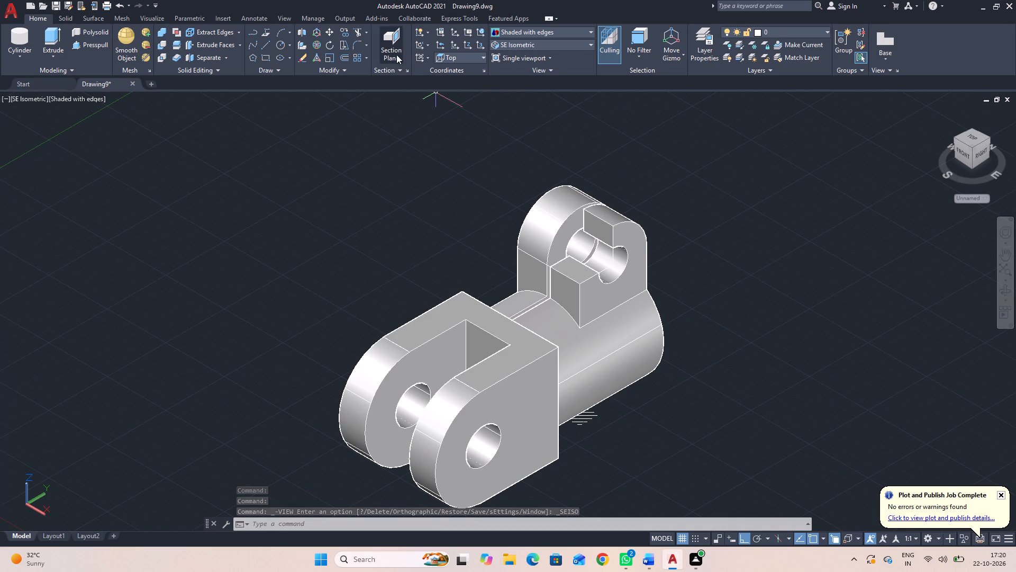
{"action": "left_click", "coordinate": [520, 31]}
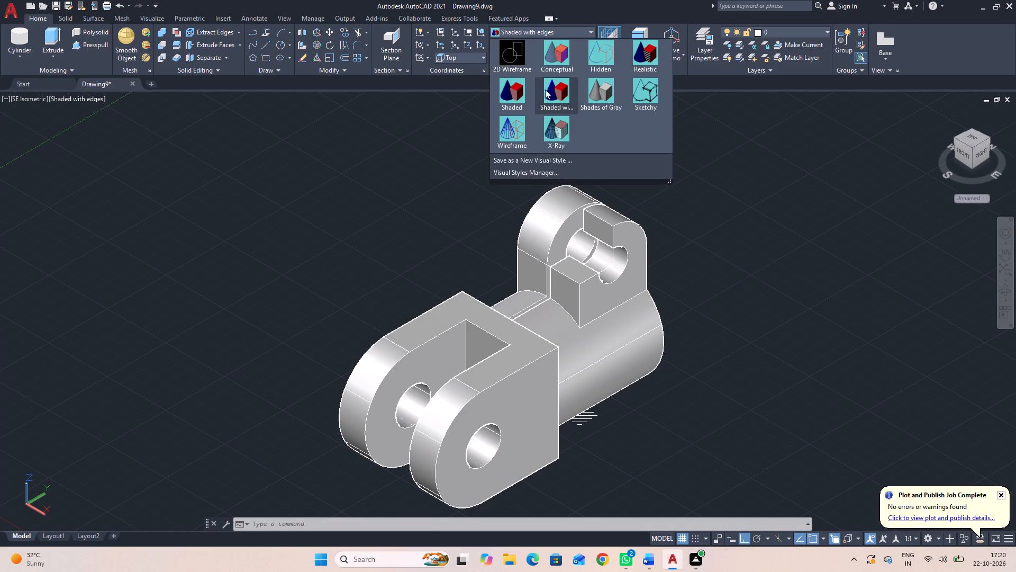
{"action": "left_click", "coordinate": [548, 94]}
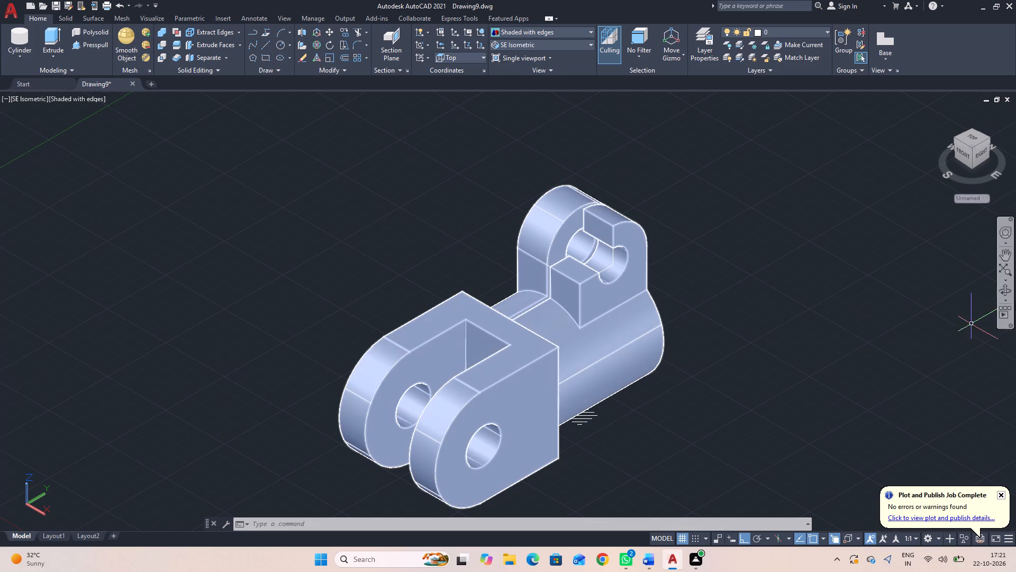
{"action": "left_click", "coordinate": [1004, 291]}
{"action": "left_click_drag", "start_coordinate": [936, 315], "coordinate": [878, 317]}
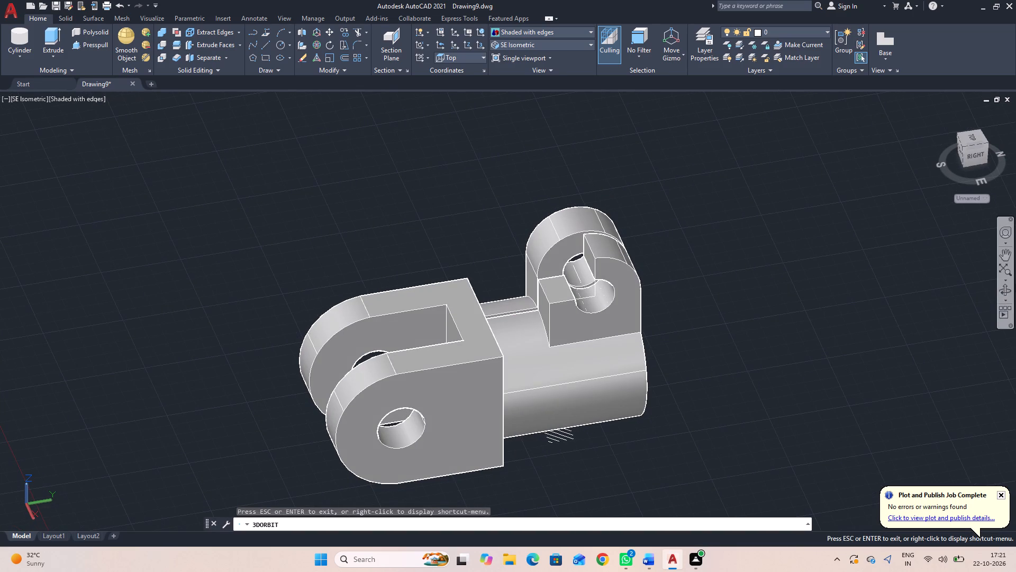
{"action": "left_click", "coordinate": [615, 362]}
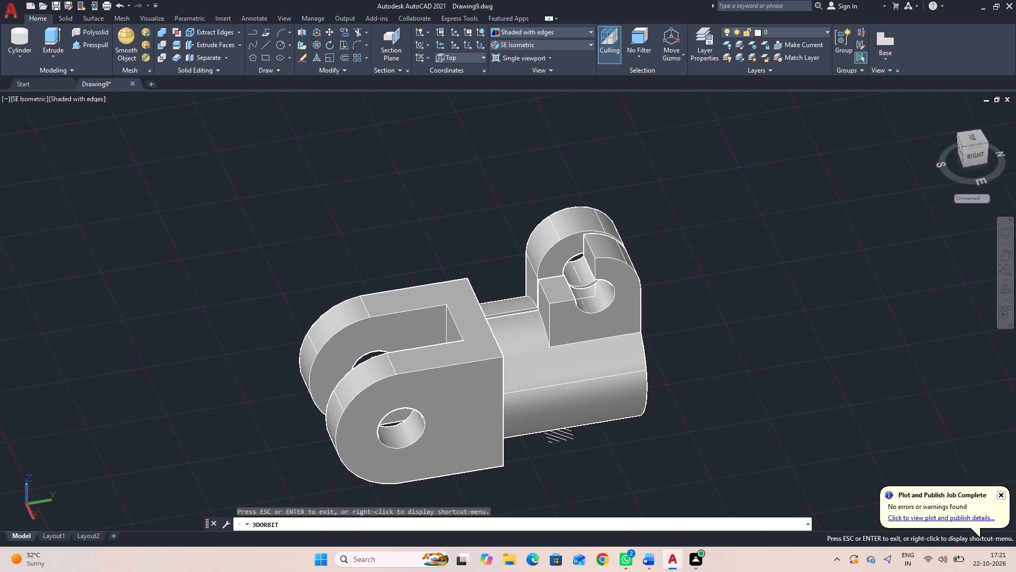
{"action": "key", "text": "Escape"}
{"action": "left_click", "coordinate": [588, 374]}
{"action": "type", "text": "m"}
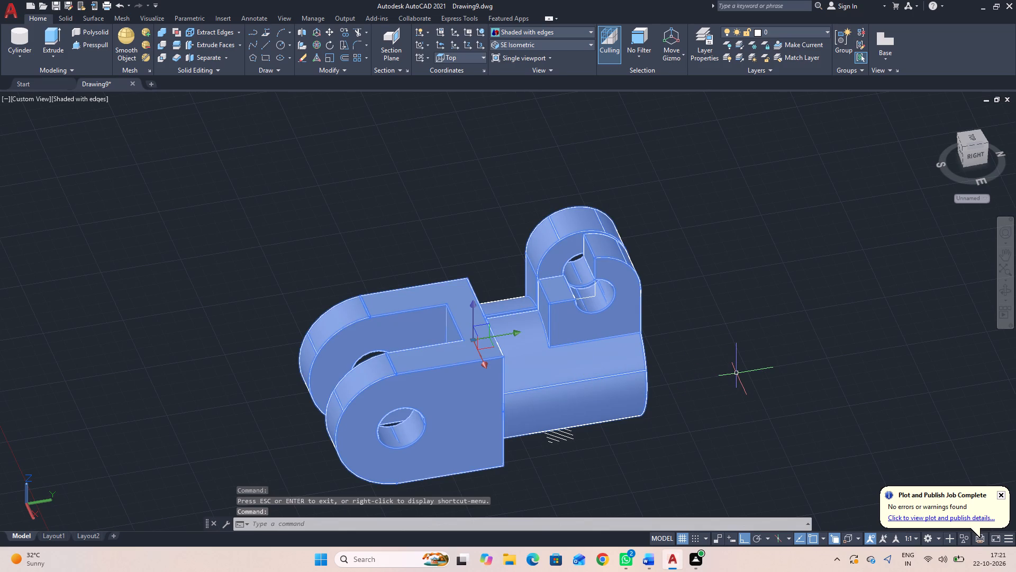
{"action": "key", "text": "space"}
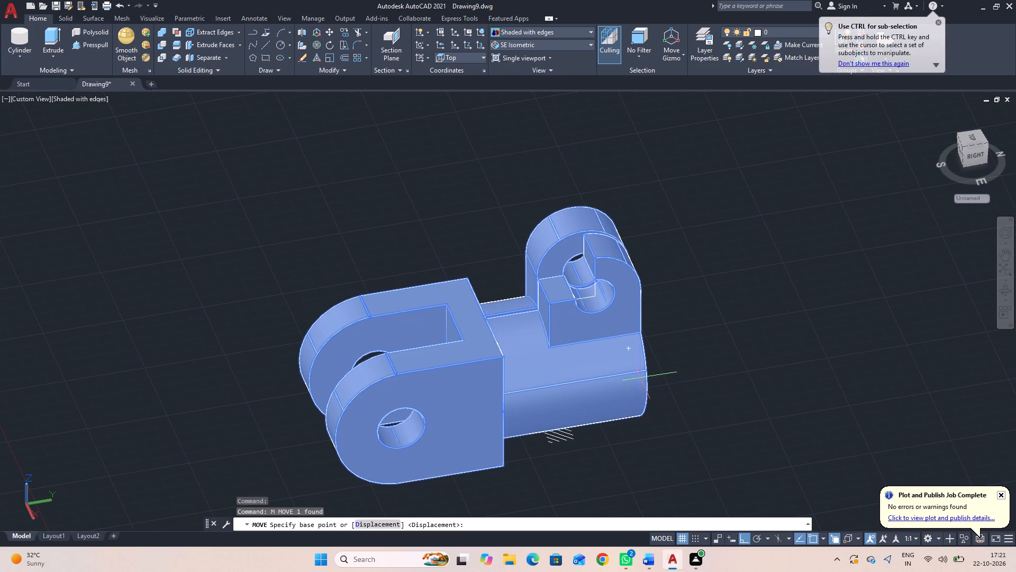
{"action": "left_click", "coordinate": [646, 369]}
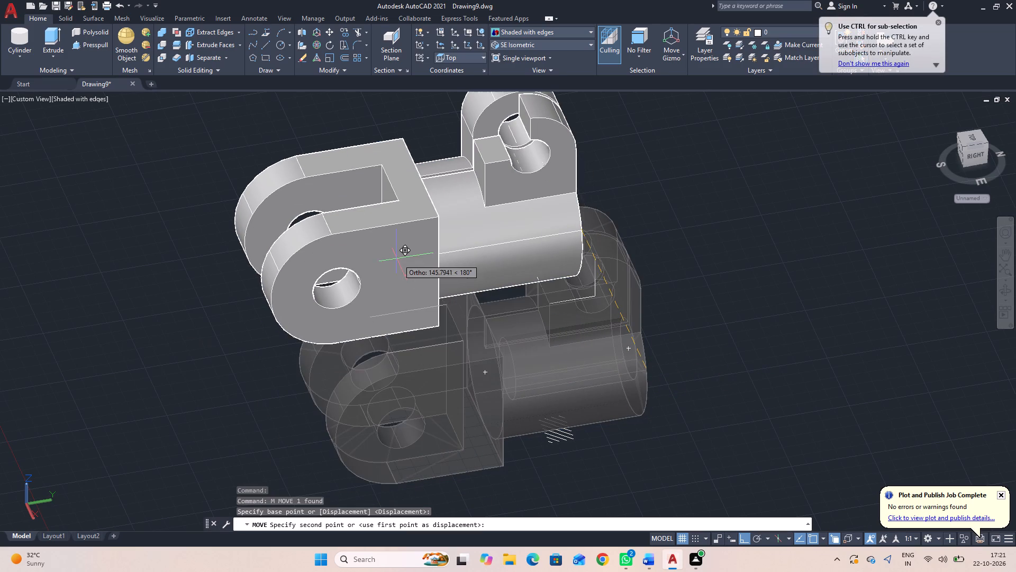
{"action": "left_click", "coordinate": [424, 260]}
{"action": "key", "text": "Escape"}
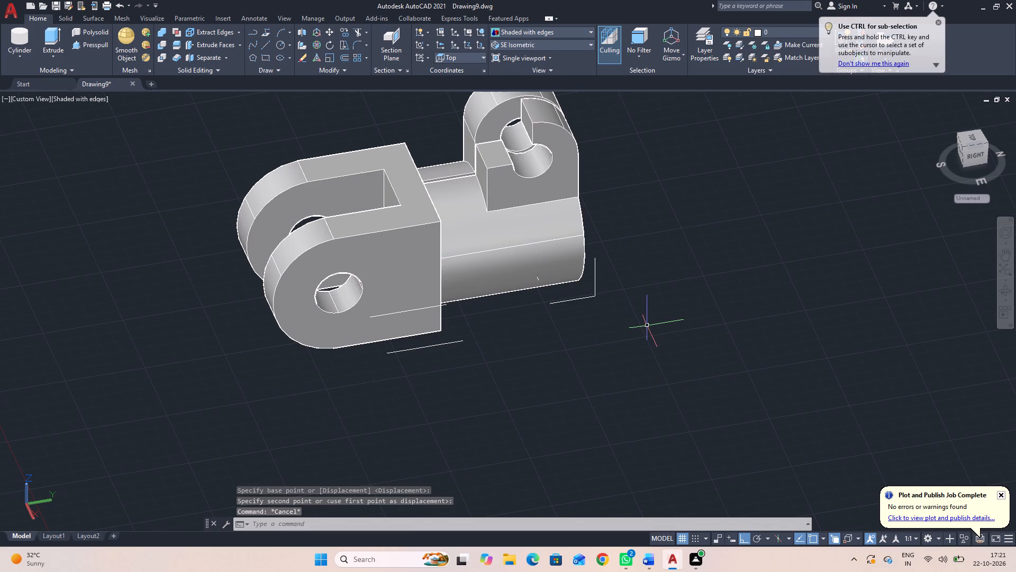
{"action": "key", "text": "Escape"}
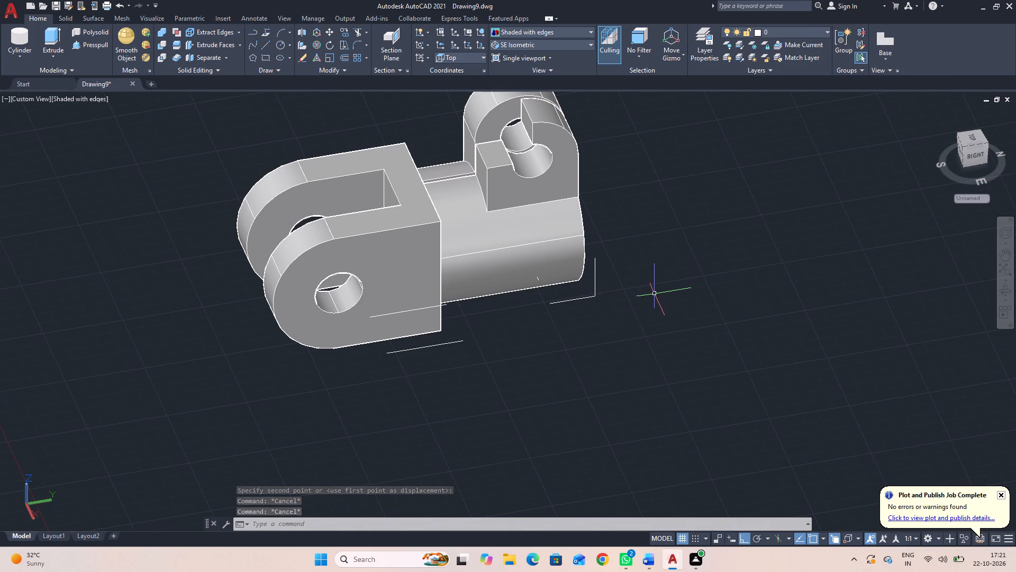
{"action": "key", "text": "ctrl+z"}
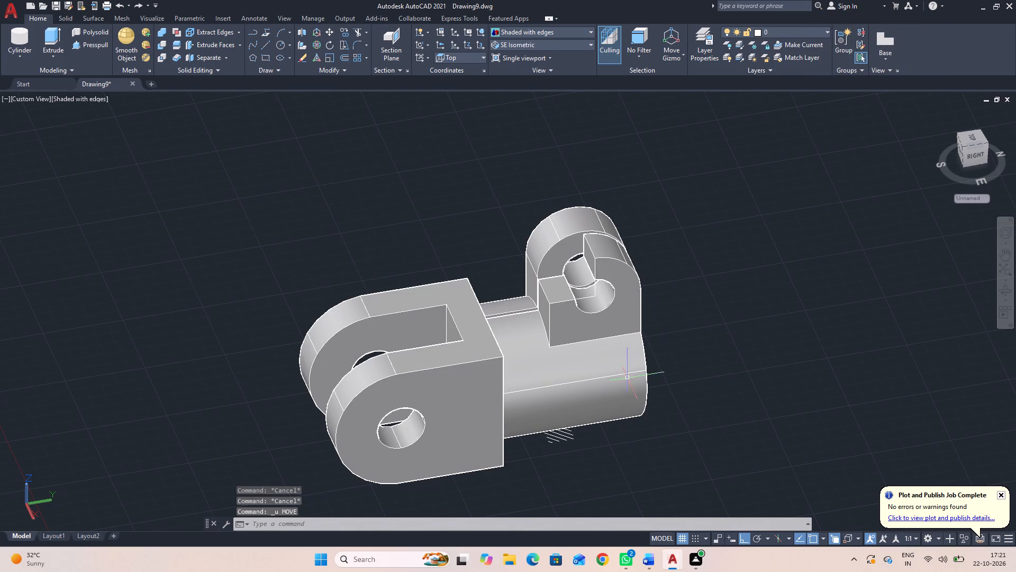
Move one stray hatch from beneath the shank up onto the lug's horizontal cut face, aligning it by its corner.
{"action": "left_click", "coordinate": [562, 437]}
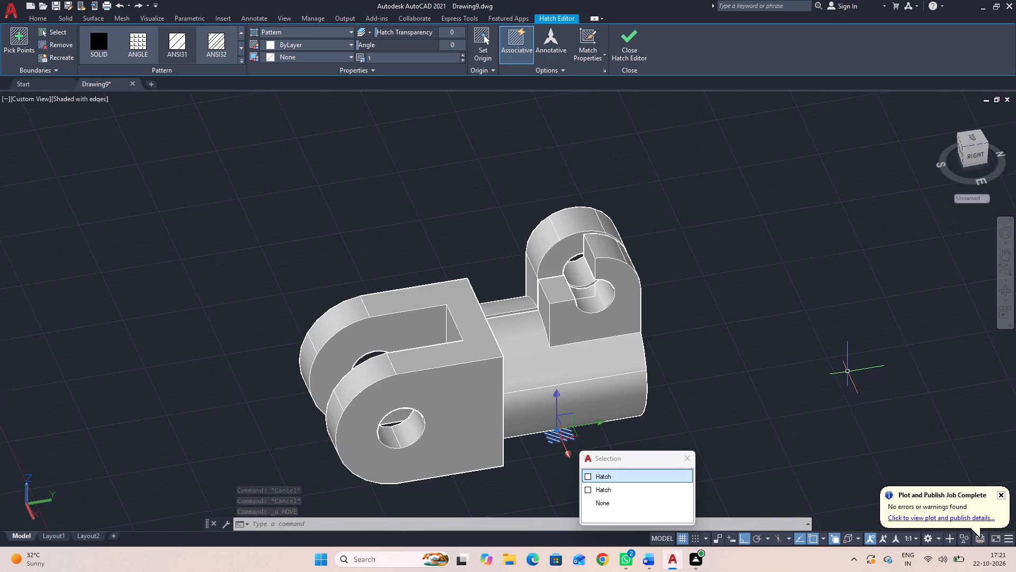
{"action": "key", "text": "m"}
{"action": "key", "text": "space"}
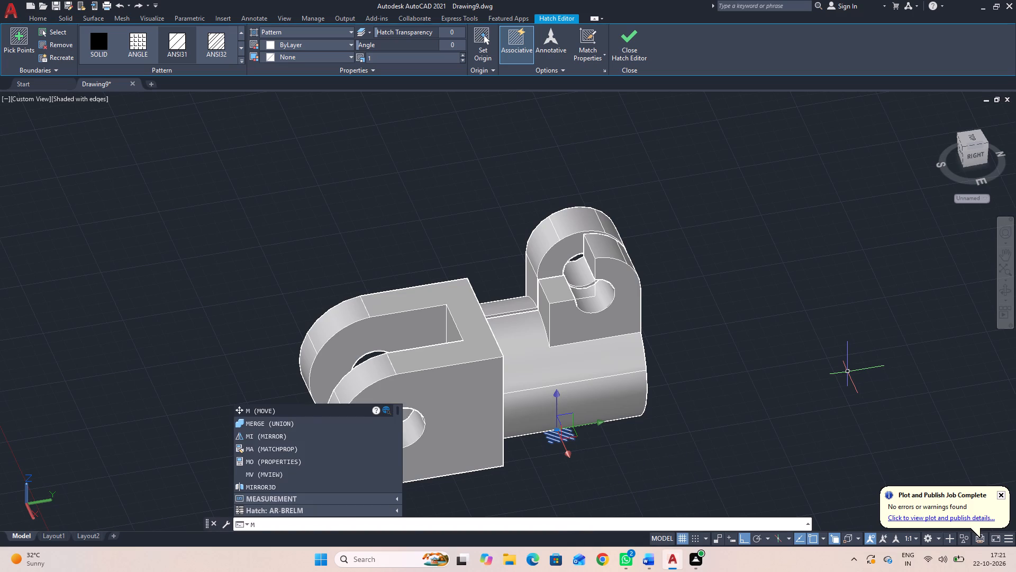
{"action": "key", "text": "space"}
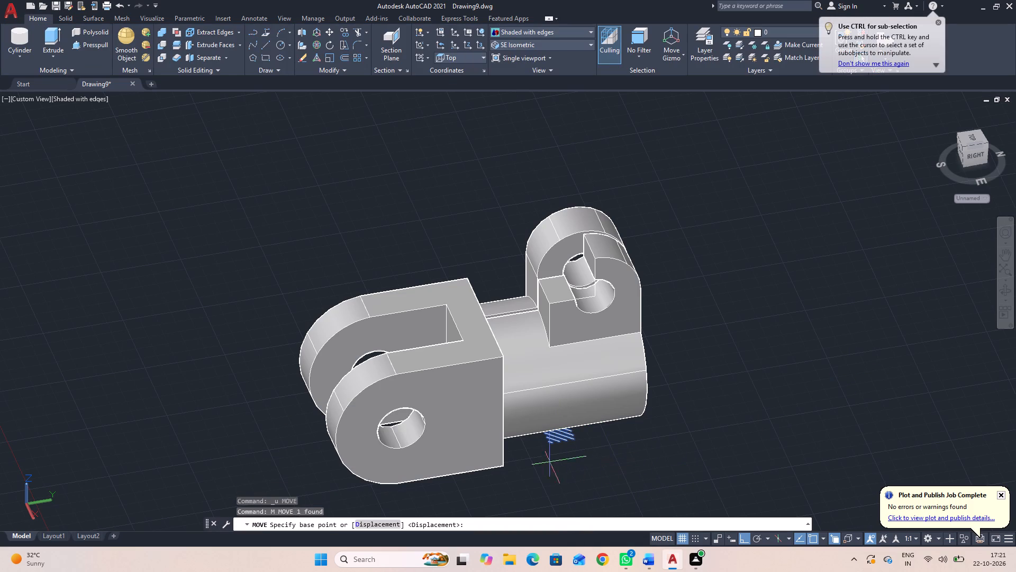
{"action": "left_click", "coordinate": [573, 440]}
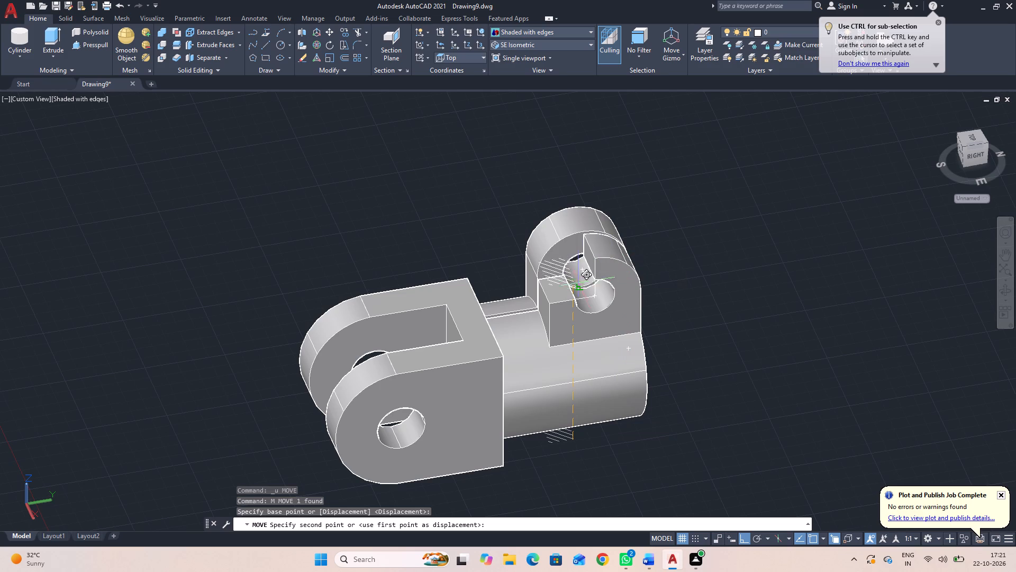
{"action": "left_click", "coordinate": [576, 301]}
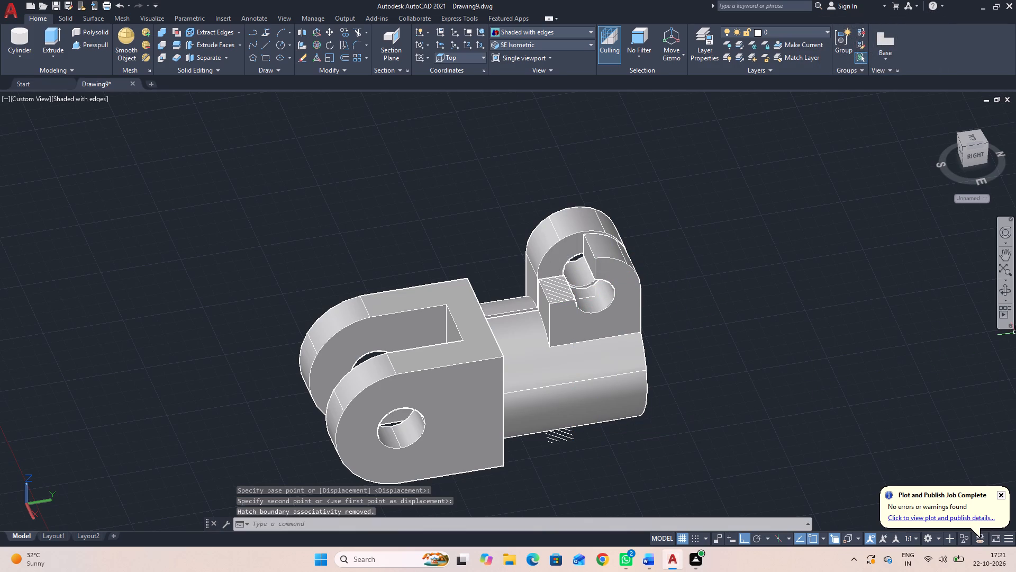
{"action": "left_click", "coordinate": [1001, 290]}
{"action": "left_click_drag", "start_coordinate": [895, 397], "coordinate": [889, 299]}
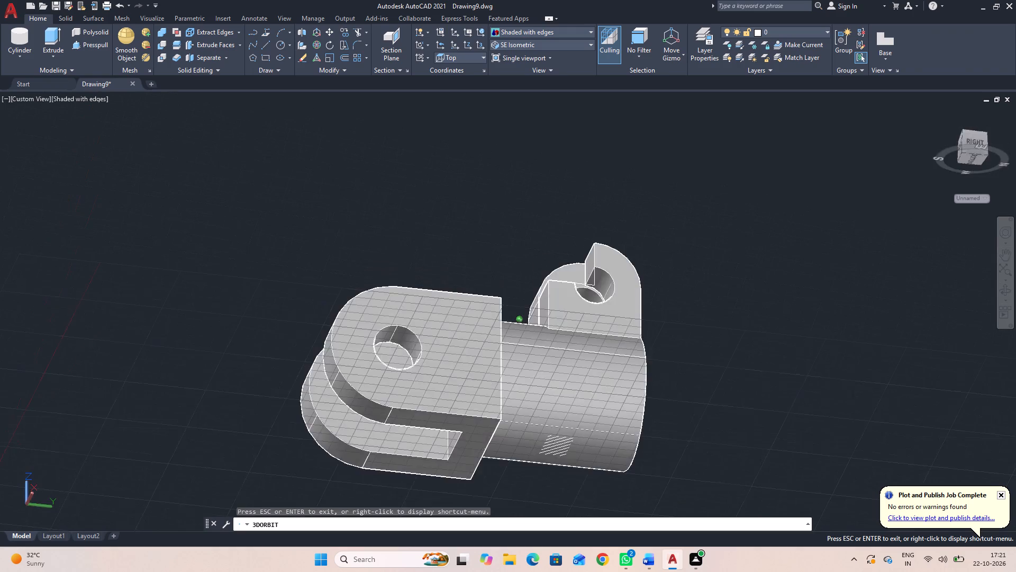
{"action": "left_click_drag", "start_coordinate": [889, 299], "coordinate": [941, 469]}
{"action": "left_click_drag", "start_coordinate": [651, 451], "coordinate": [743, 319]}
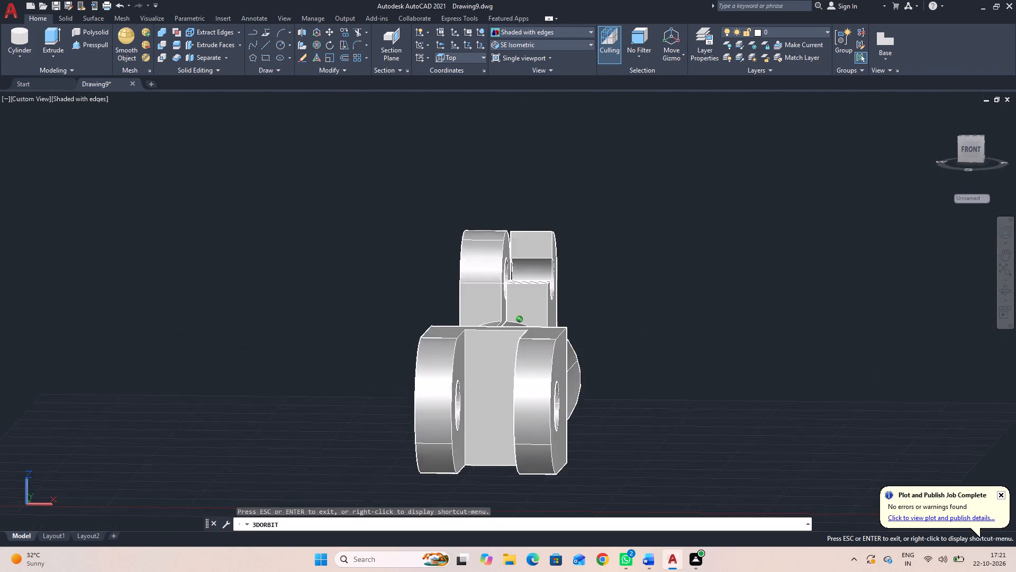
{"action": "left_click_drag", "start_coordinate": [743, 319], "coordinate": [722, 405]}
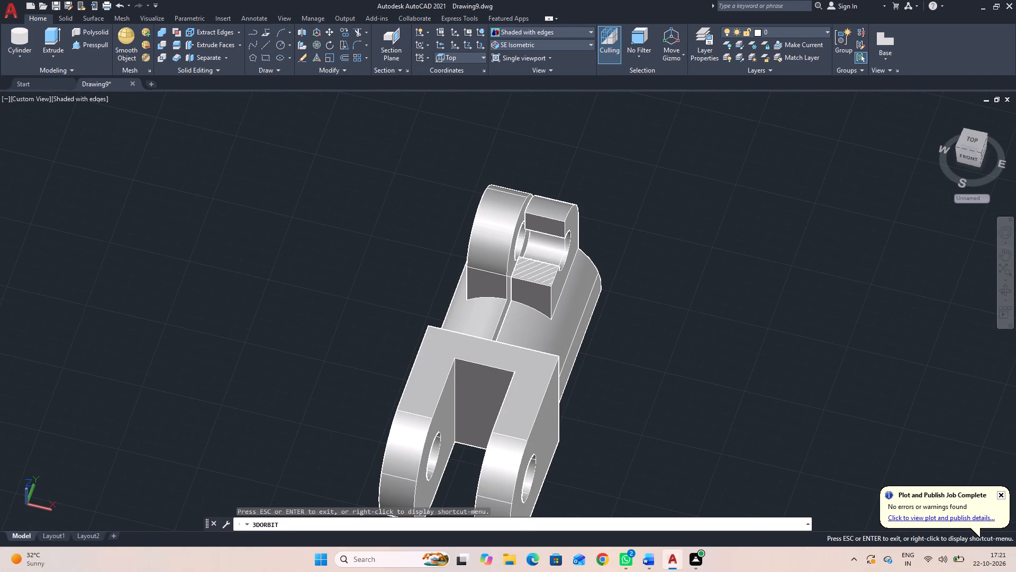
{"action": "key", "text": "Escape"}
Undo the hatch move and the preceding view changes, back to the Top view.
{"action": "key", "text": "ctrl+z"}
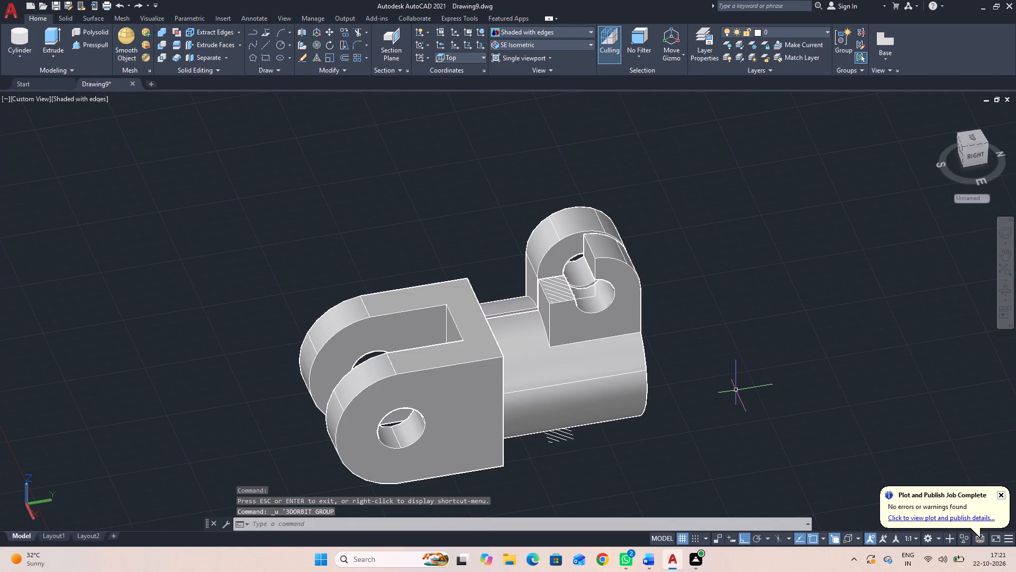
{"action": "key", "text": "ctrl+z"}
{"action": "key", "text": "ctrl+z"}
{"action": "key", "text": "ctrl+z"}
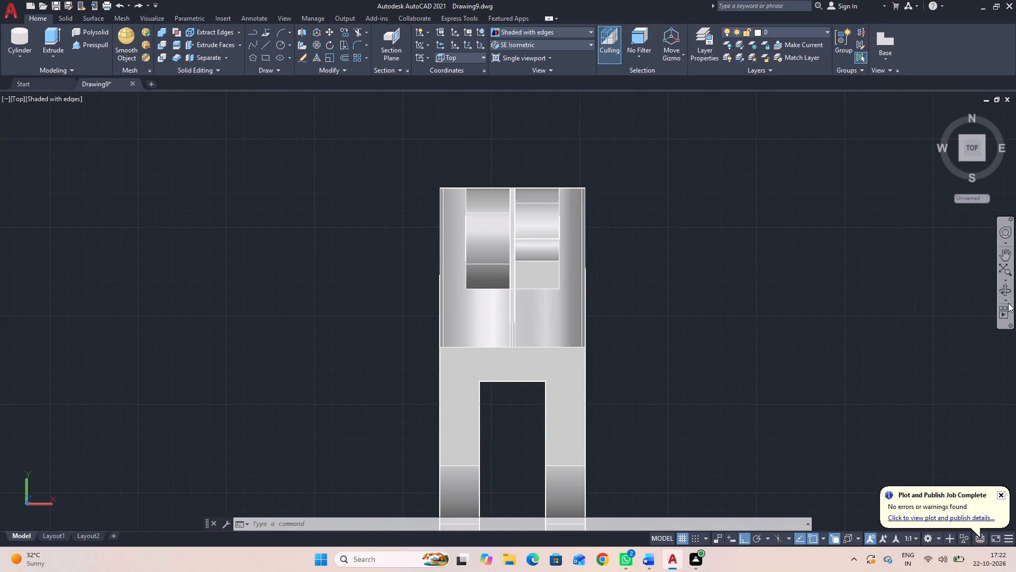
Delete the two stray hatches lying beneath the fork end's shank.
{"action": "left_click", "coordinate": [1002, 289]}
{"action": "left_click_drag", "start_coordinate": [948, 369], "coordinate": [854, 211]}
{"action": "key", "text": "Escape"}
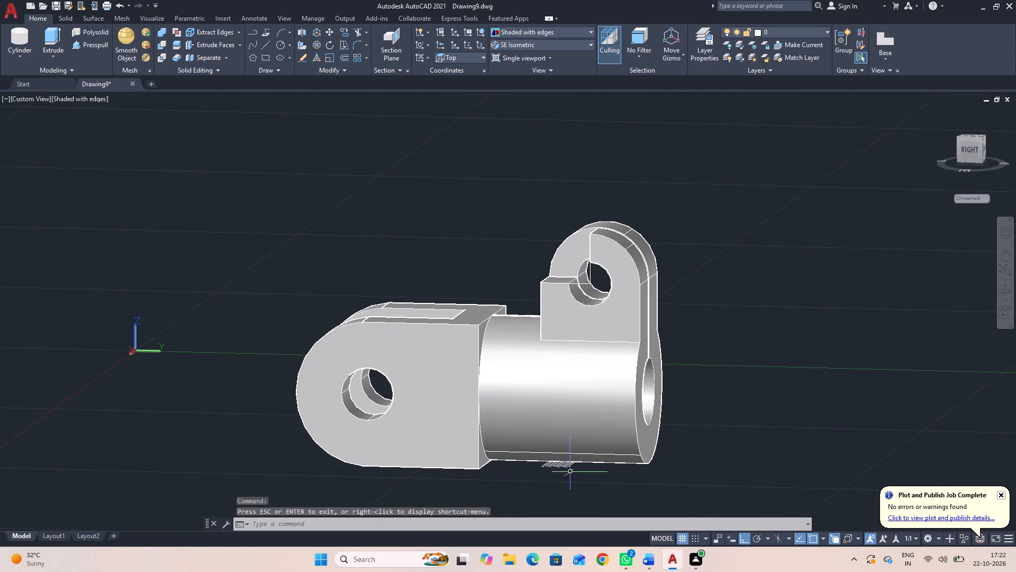
{"action": "left_click", "coordinate": [565, 466]}
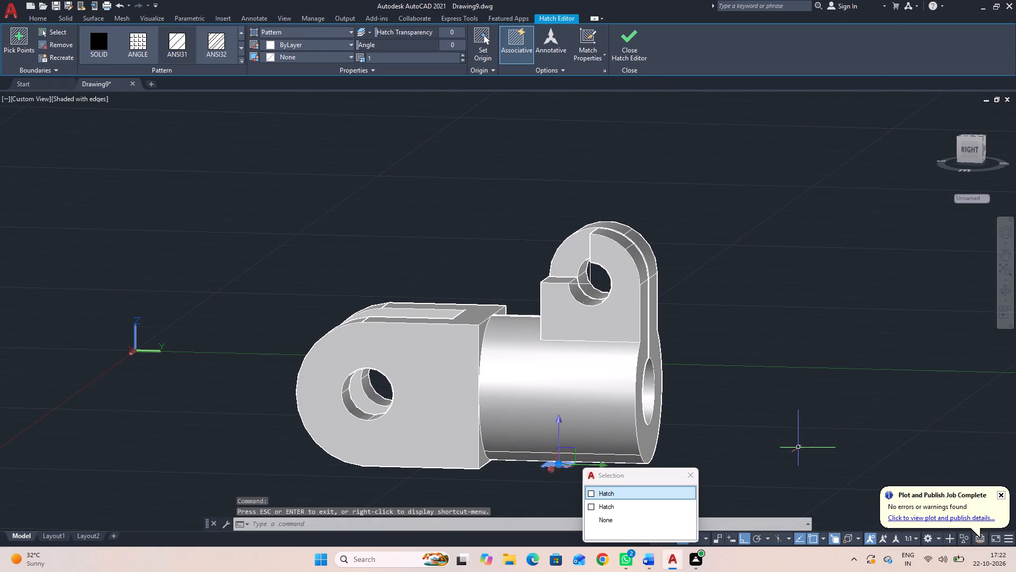
{"action": "key", "text": "Delete"}
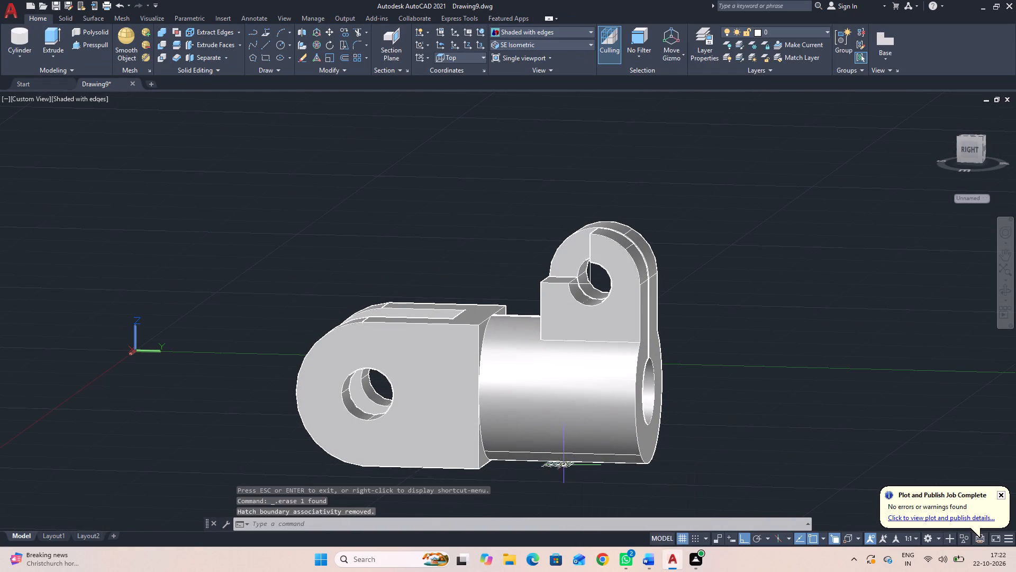
{"action": "left_click", "coordinate": [565, 465]}
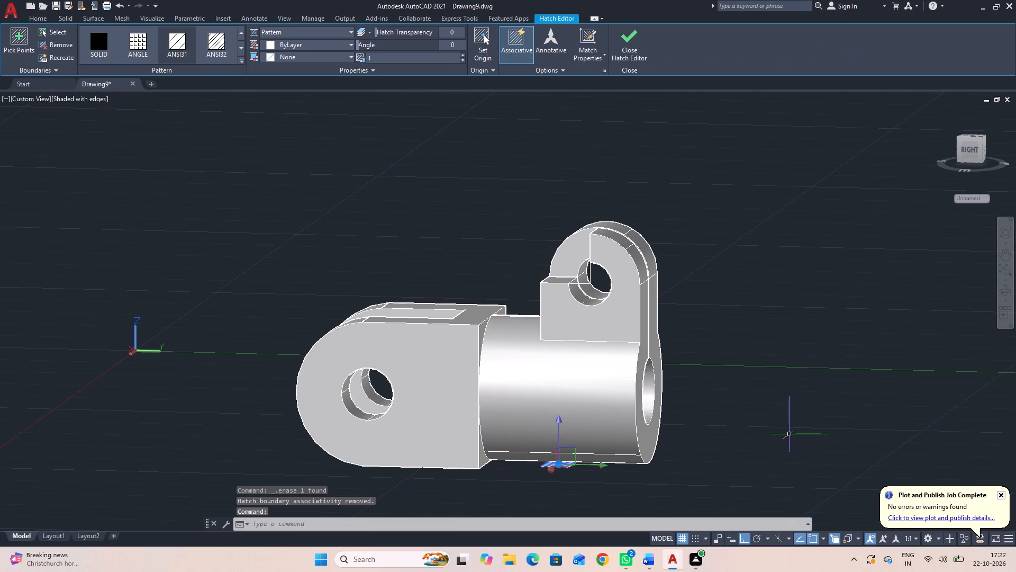
{"action": "key", "text": "Delete"}
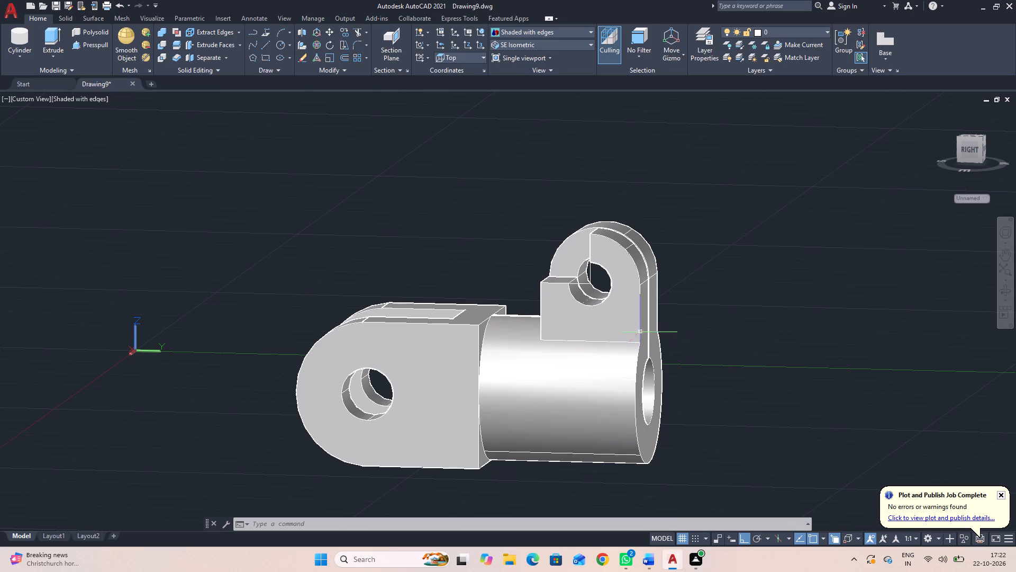
Move the whole fork end solid well clear of the leftover lines, using its block's lower corner as base point.
{"action": "left_click", "coordinate": [605, 394]}
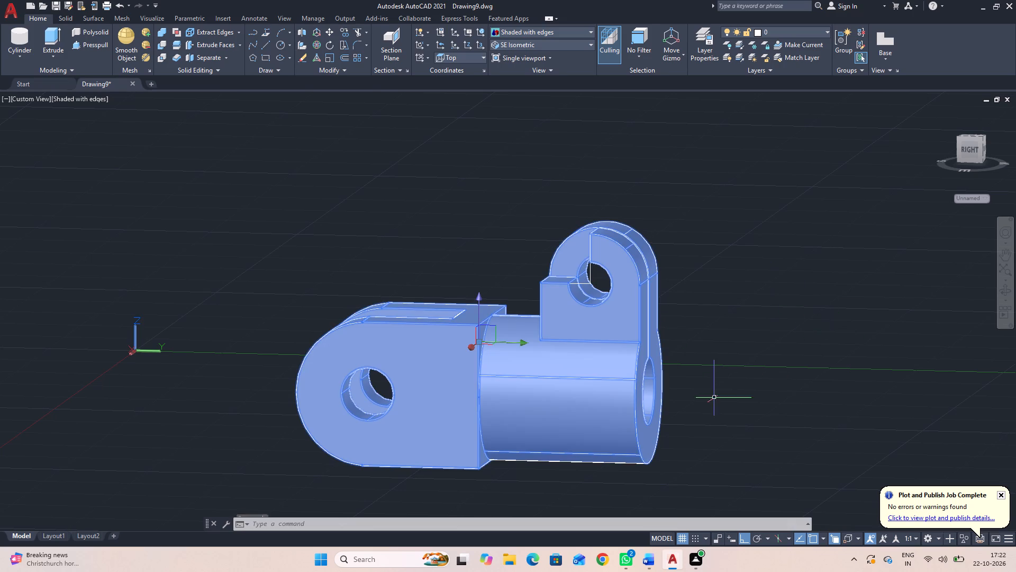
{"action": "type", "text": "m"}
{"action": "key", "text": "space"}
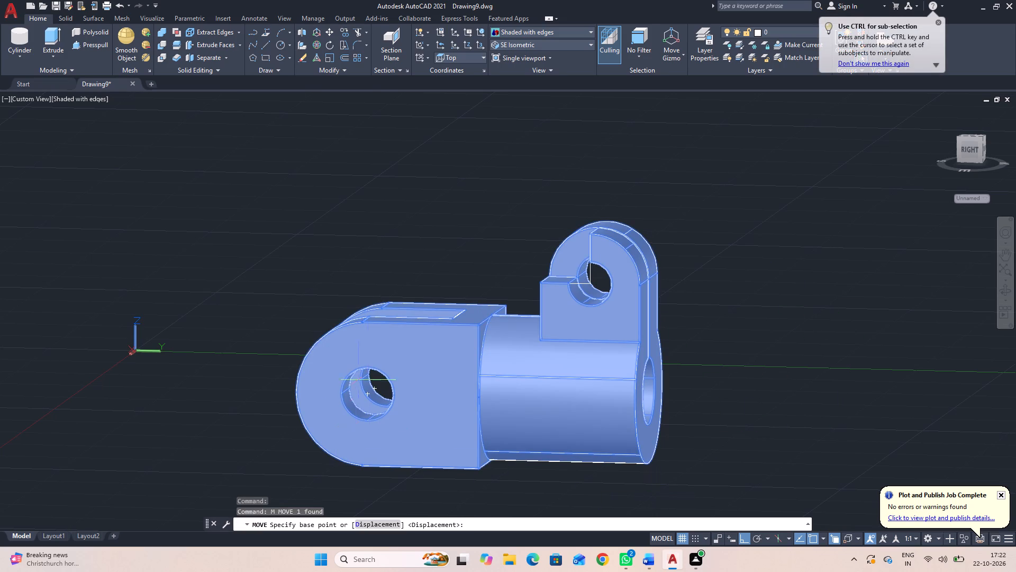
{"action": "left_click", "coordinate": [480, 467]}
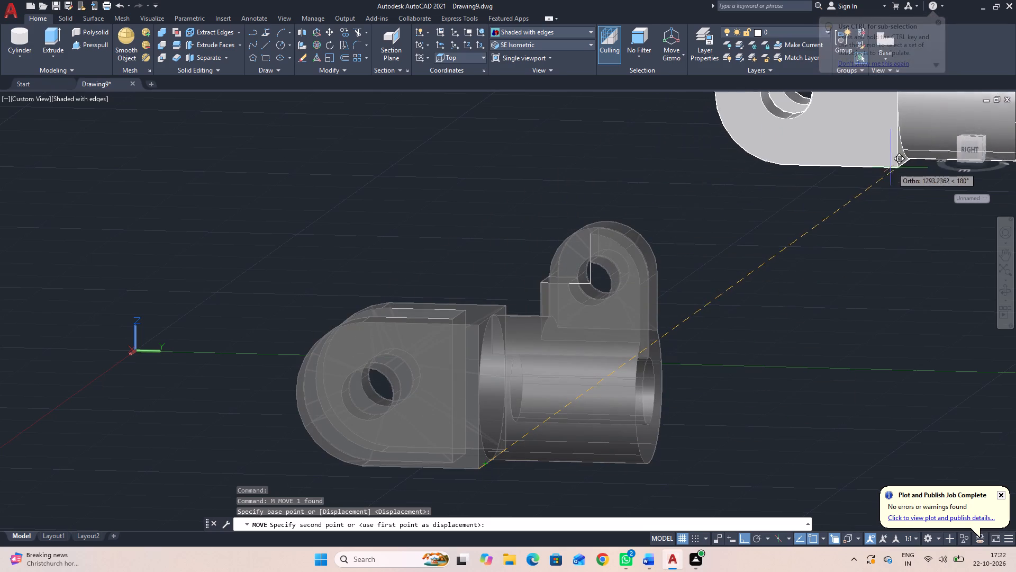
{"action": "left_click", "coordinate": [902, 142]}
Erase all the leftover lines and stray objects remaining at the solid's former location.
{"action": "left_click", "coordinate": [724, 435]}
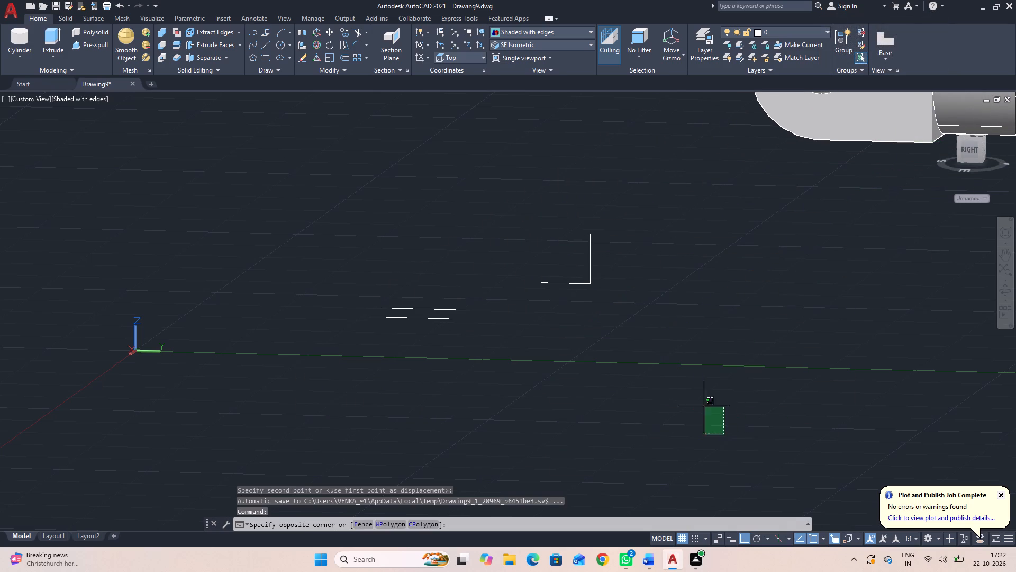
{"action": "left_click", "coordinate": [220, 208]}
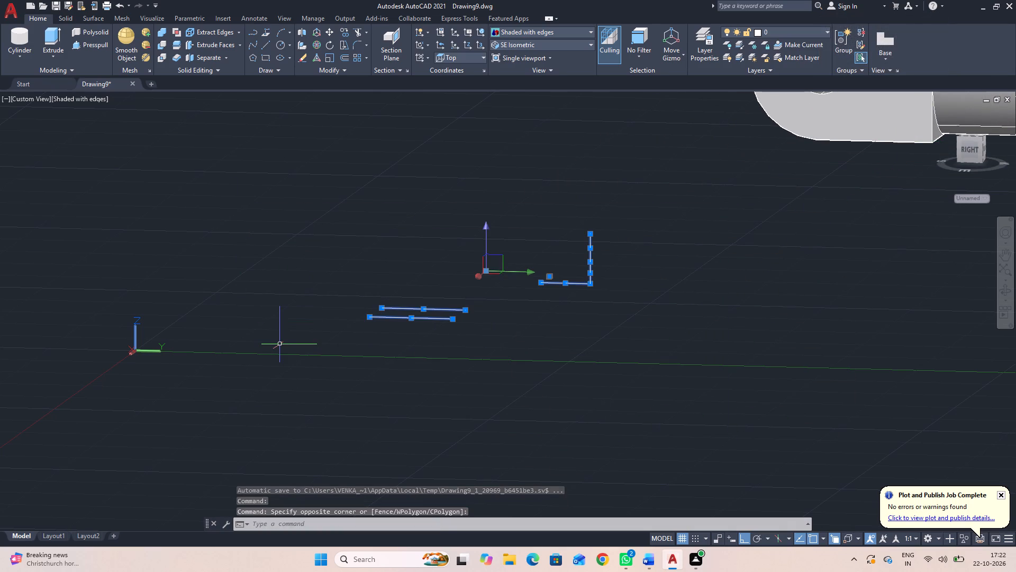
{"action": "key", "text": "Delete"}
Draw a closed four-sided outline of lines along the edges of the lug's horizontal cut face.
{"action": "middle_click_drag", "start_coordinate": [739, 373], "coordinate": [558, 432]}
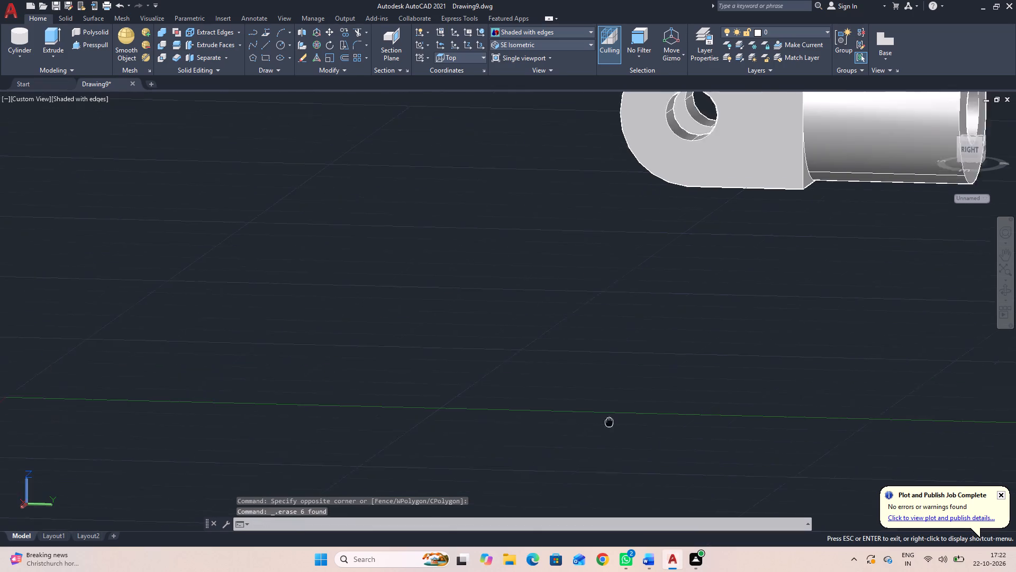
{"action": "middle_click_drag", "start_coordinate": [558, 432], "coordinate": [333, 504]}
{"action": "middle_click_drag", "start_coordinate": [438, 372], "coordinate": [416, 495]}
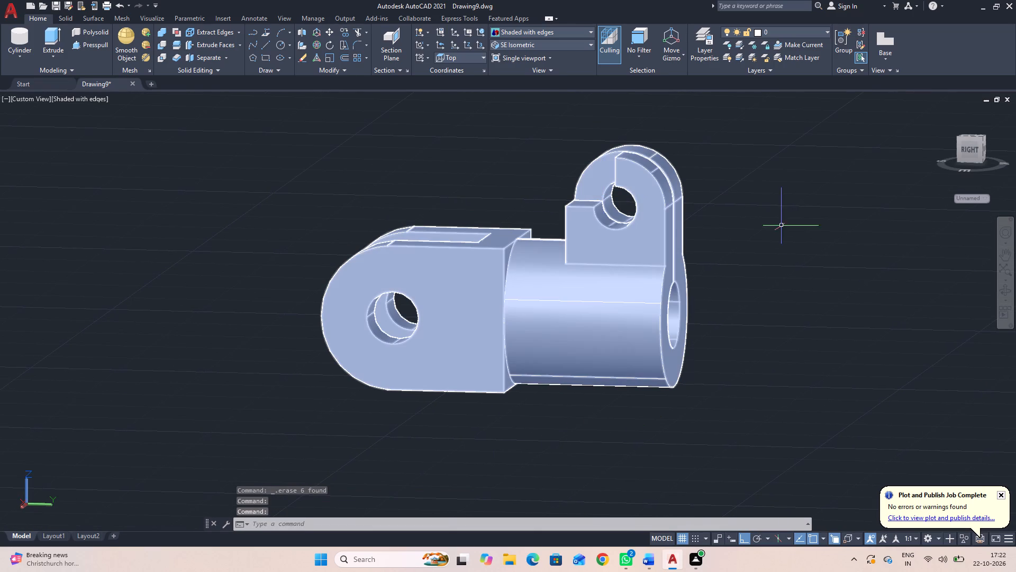
{"action": "left_click", "coordinate": [1005, 293]}
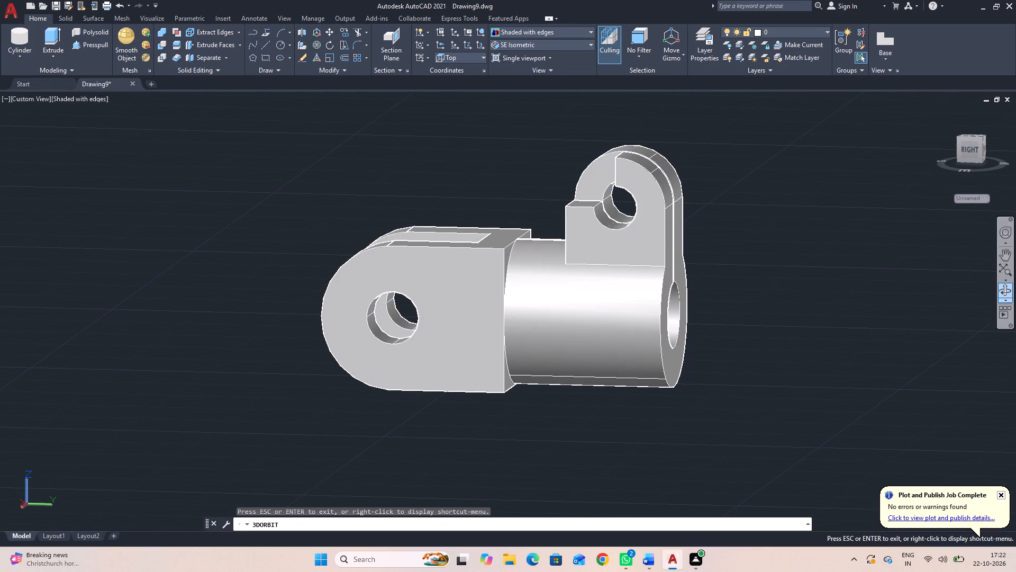
{"action": "left_click_drag", "start_coordinate": [886, 314], "coordinate": [984, 479]}
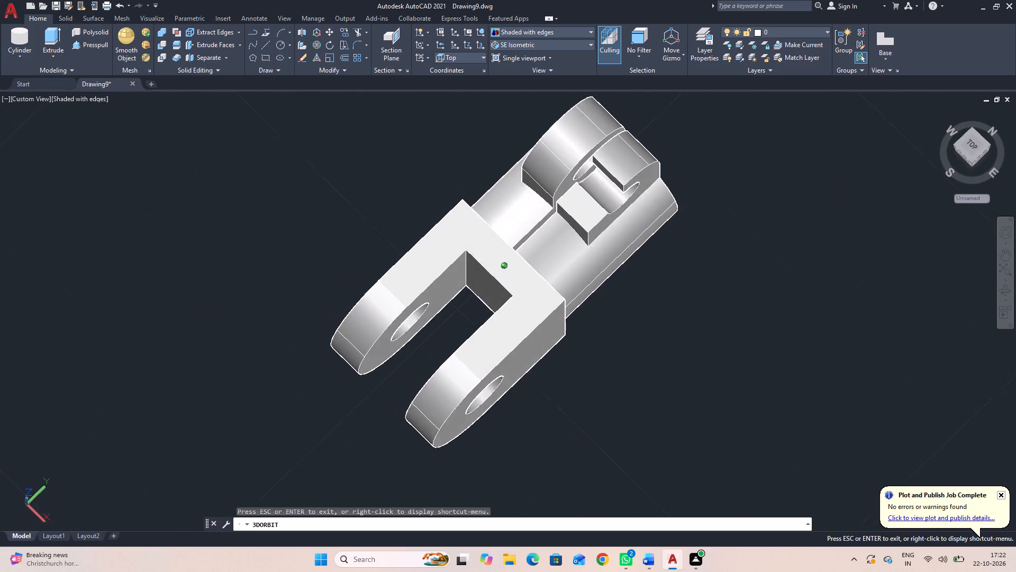
{"action": "left_click_drag", "start_coordinate": [984, 479], "coordinate": [979, 481]}
{"action": "key", "text": "Escape"}
{"action": "type", "text": "l"}
{"action": "key", "text": "space"}
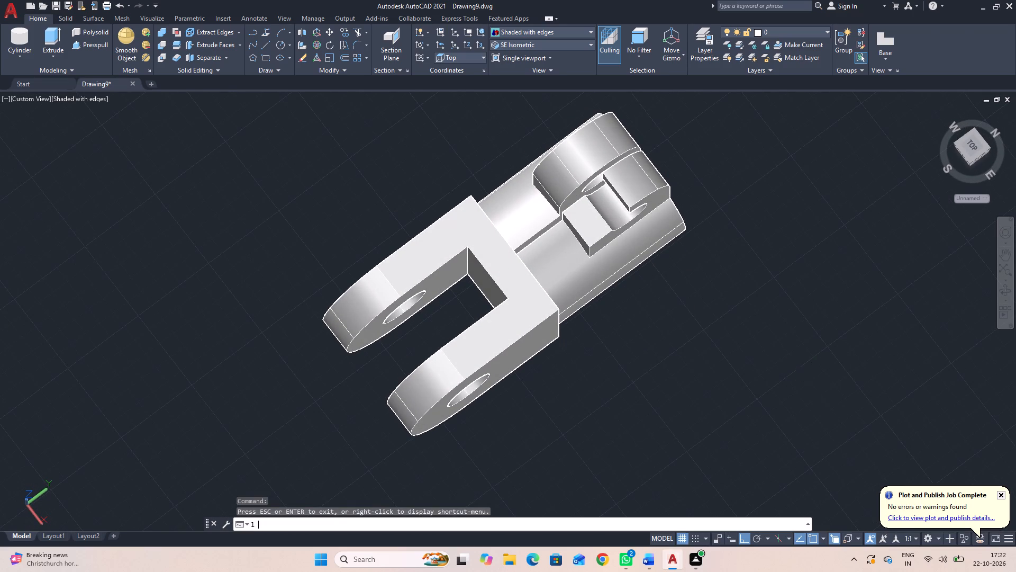
{"action": "left_click", "coordinate": [611, 229]}
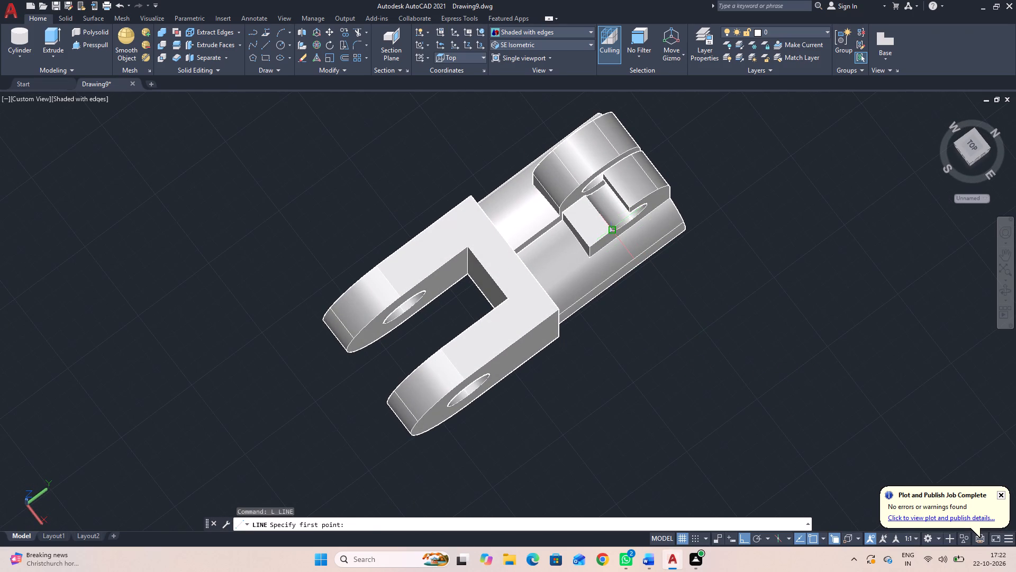
{"action": "left_click", "coordinate": [583, 198]}
{"action": "left_click", "coordinate": [565, 212]}
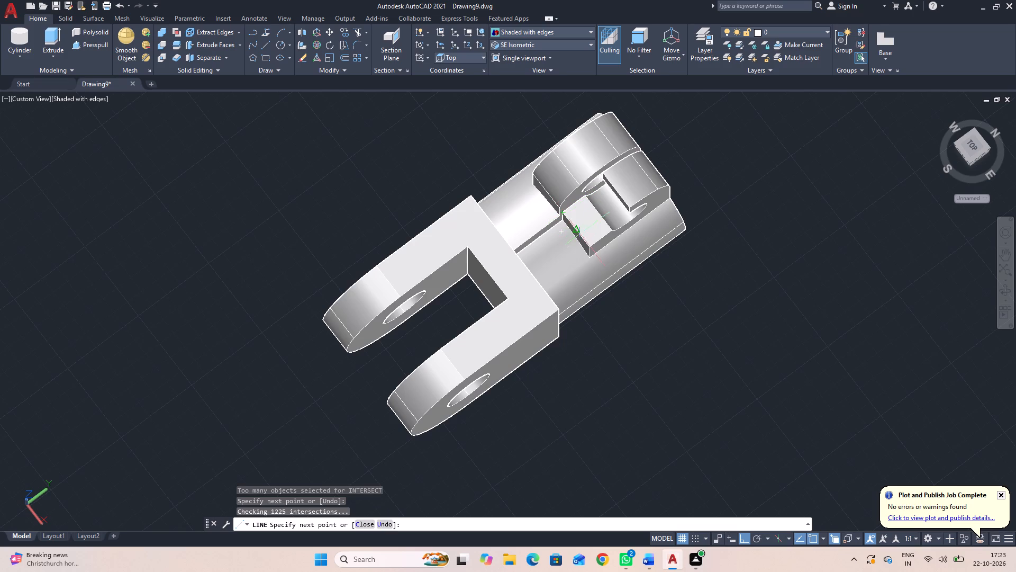
{"action": "left_click", "coordinate": [589, 247]}
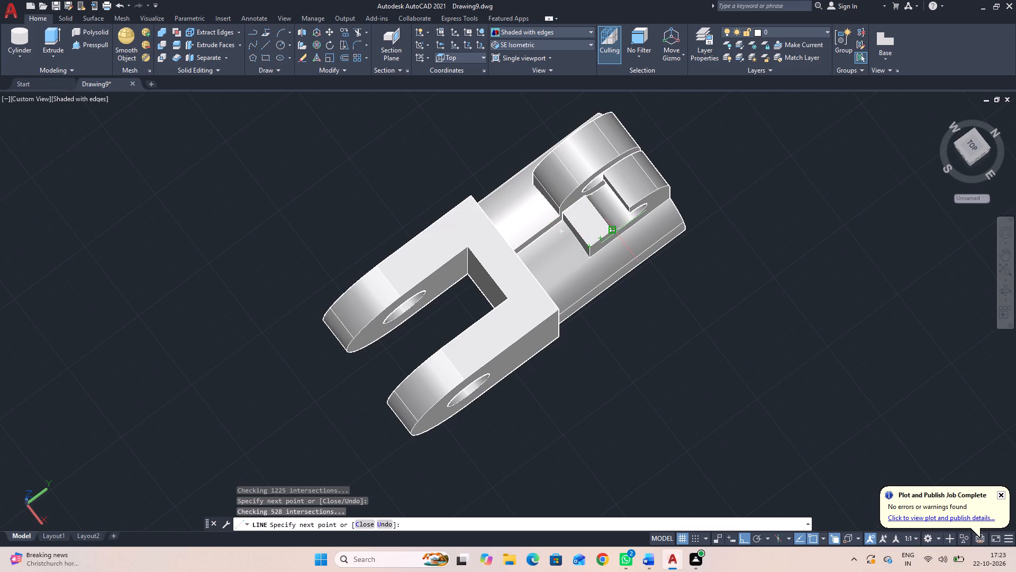
{"action": "left_click", "coordinate": [614, 230]}
{"action": "key", "text": "Escape"}
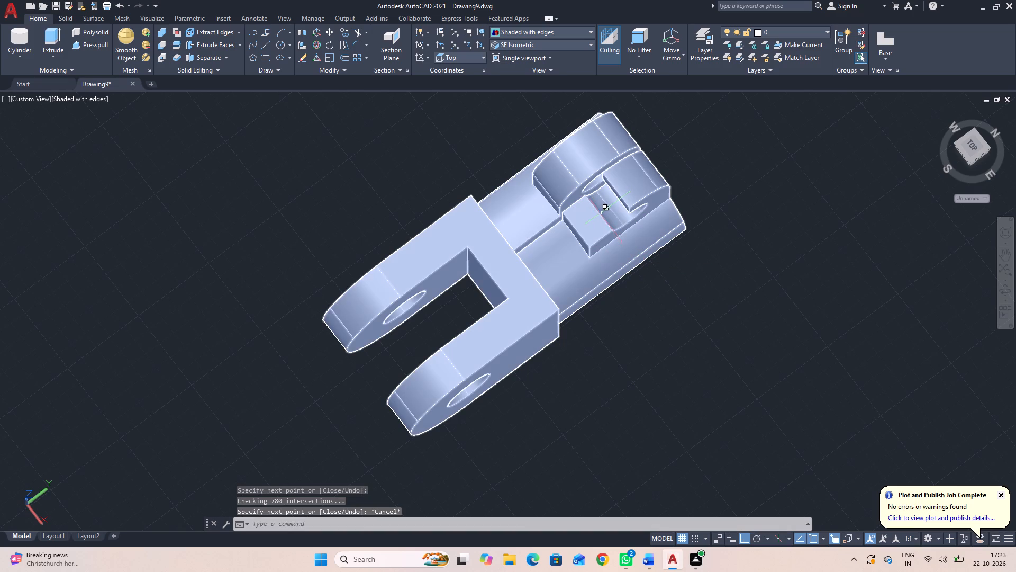
Join the four outline lines on the lug's horizontal cut face into one polyline.
{"action": "left_click", "coordinate": [600, 213]}
{"action": "left_click", "coordinate": [636, 263]}
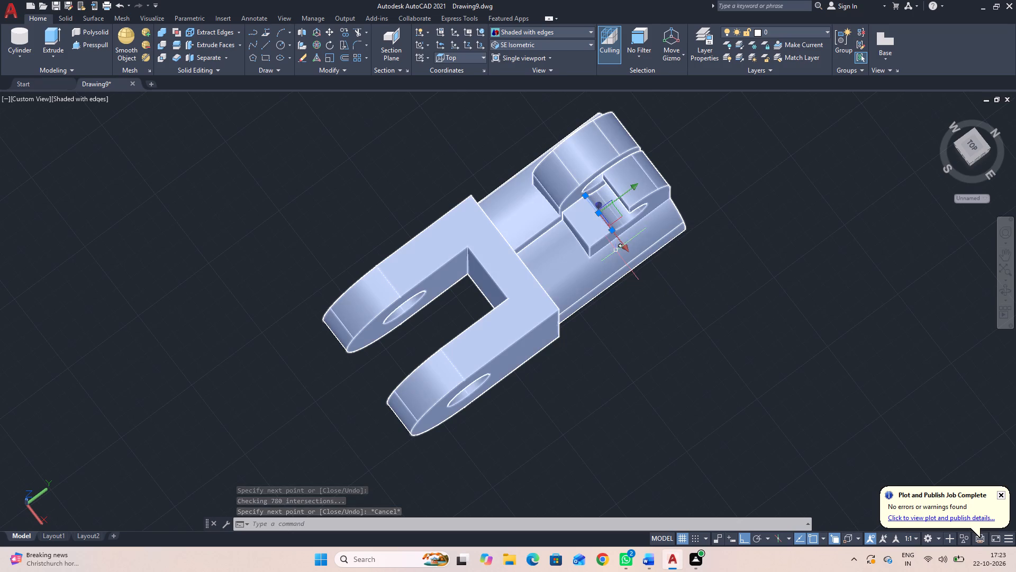
{"action": "left_click", "coordinate": [604, 238]}
{"action": "left_click", "coordinate": [644, 284]}
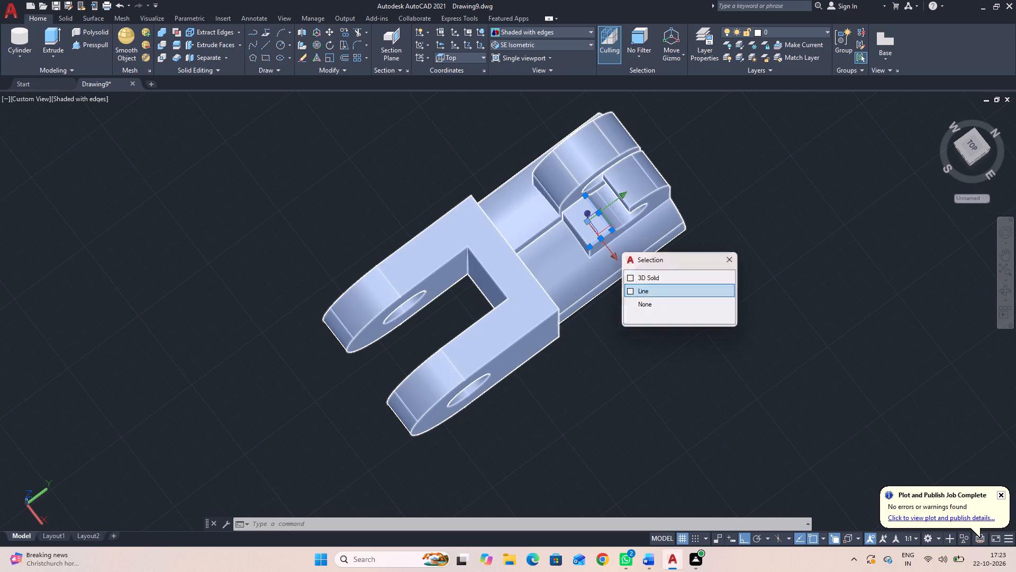
{"action": "left_click", "coordinate": [578, 234]}
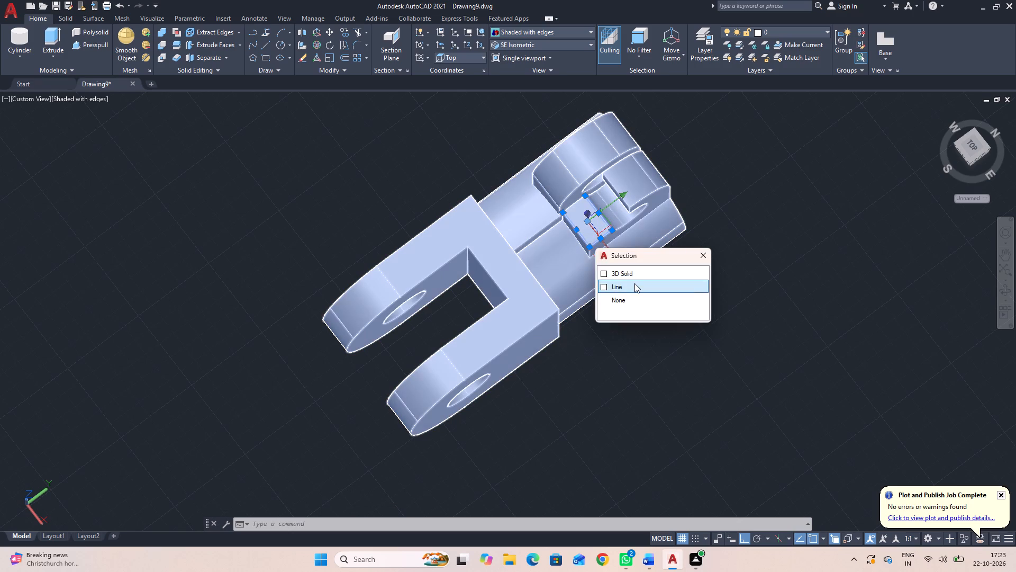
{"action": "left_click", "coordinate": [634, 283]}
{"action": "left_click", "coordinate": [574, 203]}
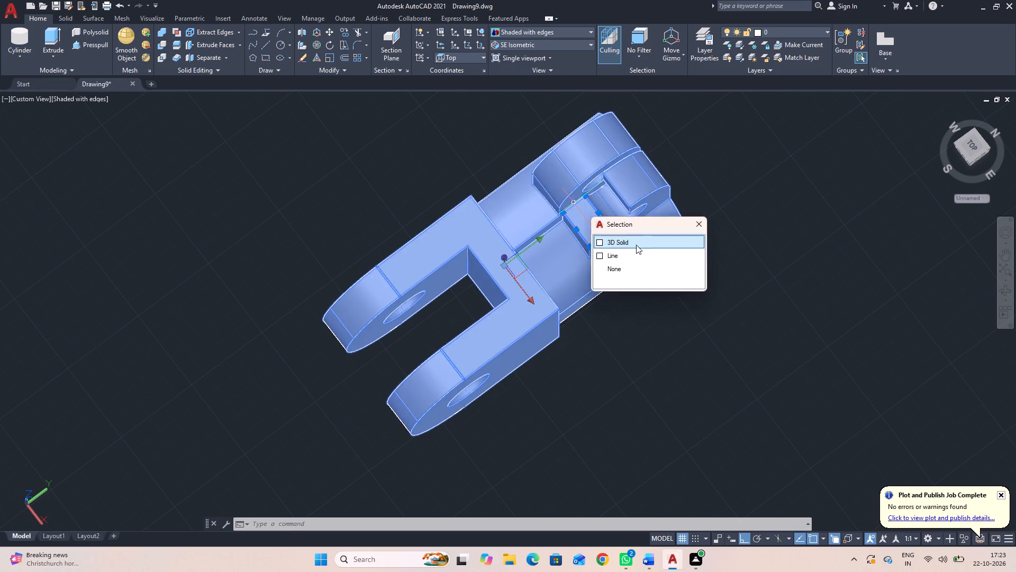
{"action": "left_click", "coordinate": [641, 255]}
{"action": "key", "text": "j"}
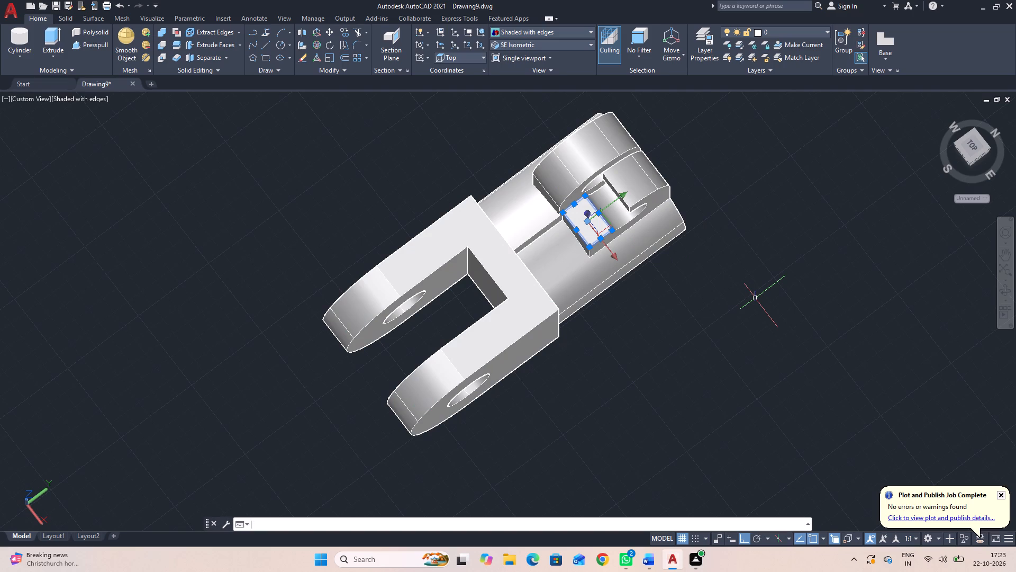
{"action": "key", "text": "space"}
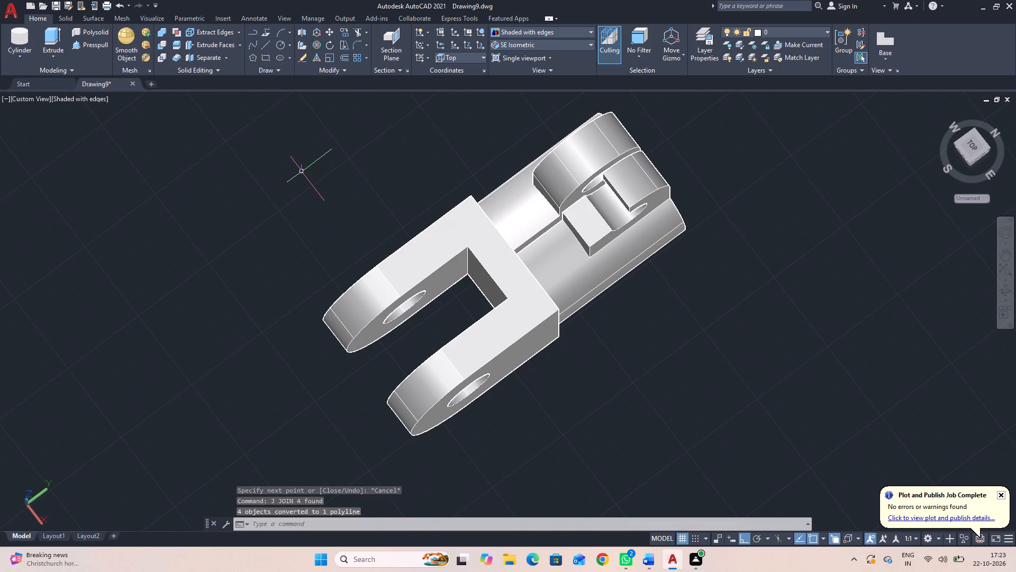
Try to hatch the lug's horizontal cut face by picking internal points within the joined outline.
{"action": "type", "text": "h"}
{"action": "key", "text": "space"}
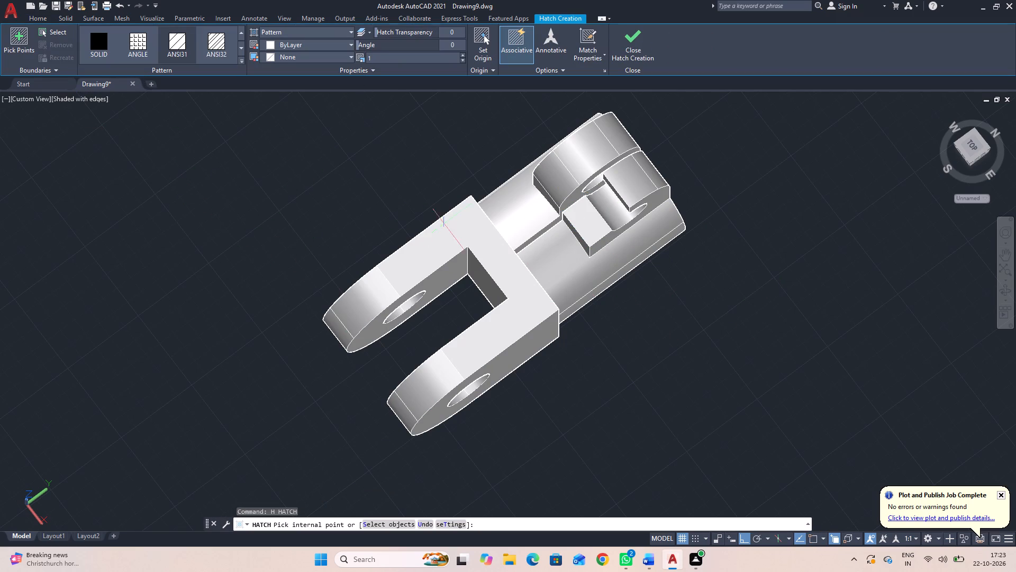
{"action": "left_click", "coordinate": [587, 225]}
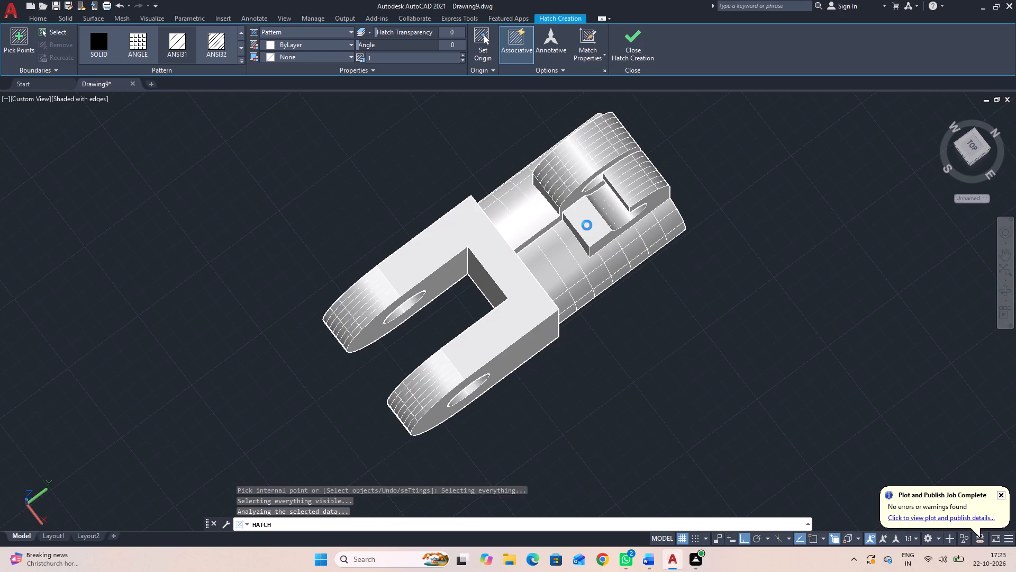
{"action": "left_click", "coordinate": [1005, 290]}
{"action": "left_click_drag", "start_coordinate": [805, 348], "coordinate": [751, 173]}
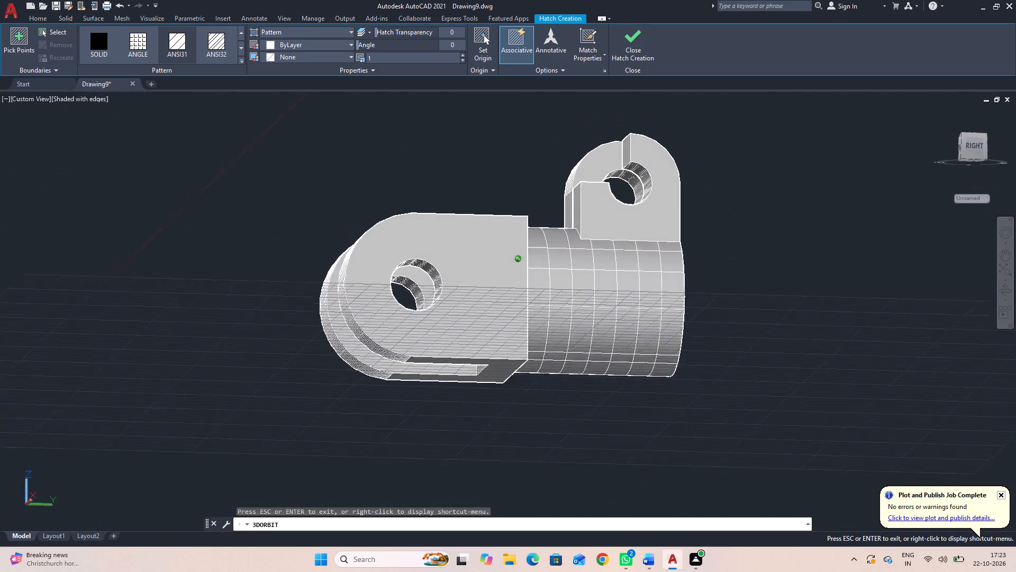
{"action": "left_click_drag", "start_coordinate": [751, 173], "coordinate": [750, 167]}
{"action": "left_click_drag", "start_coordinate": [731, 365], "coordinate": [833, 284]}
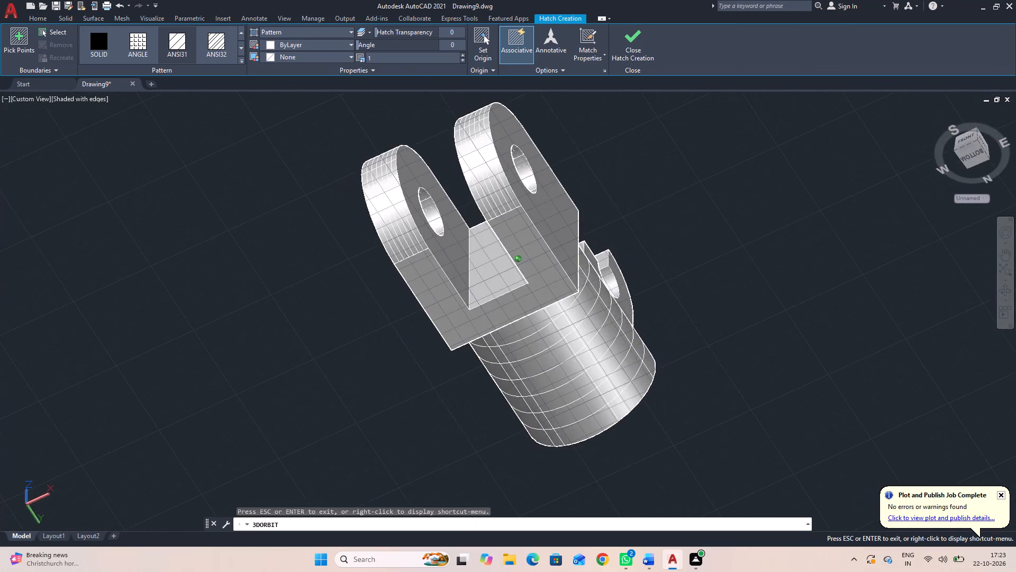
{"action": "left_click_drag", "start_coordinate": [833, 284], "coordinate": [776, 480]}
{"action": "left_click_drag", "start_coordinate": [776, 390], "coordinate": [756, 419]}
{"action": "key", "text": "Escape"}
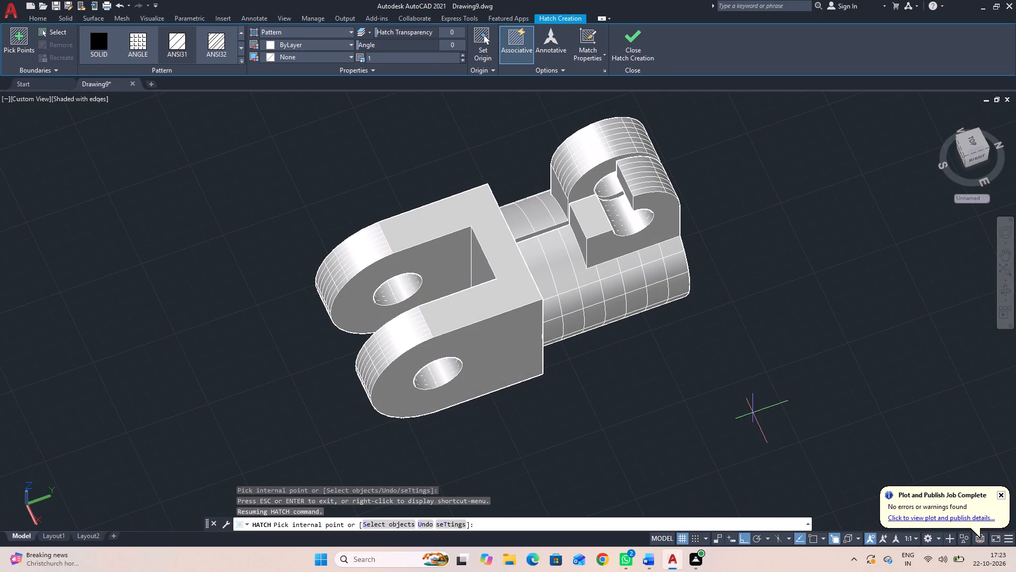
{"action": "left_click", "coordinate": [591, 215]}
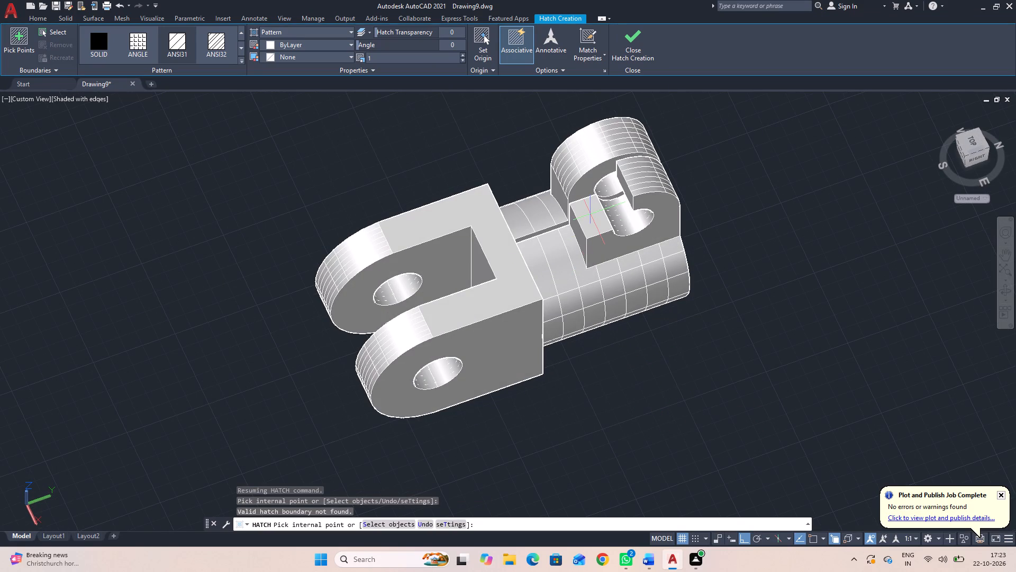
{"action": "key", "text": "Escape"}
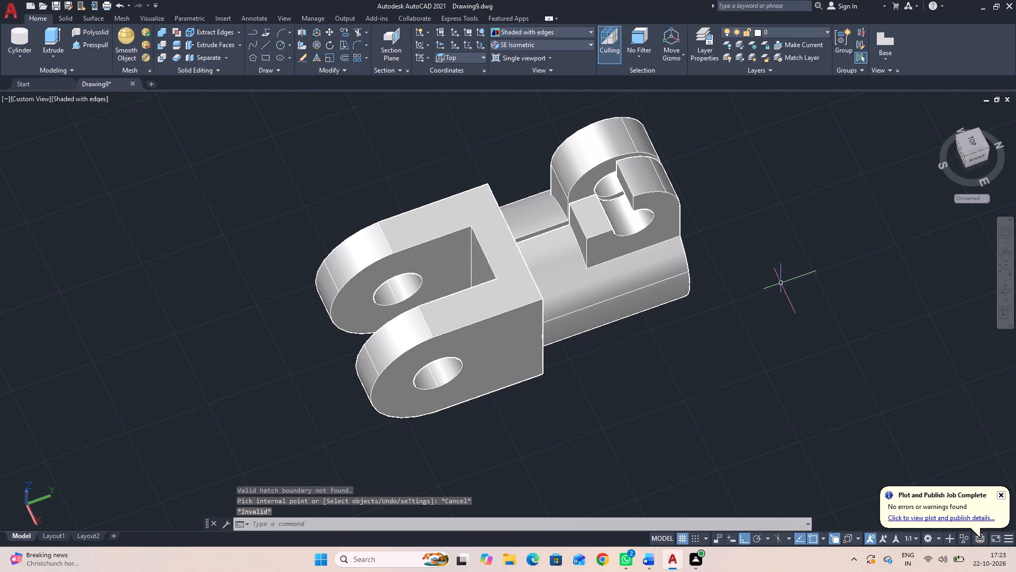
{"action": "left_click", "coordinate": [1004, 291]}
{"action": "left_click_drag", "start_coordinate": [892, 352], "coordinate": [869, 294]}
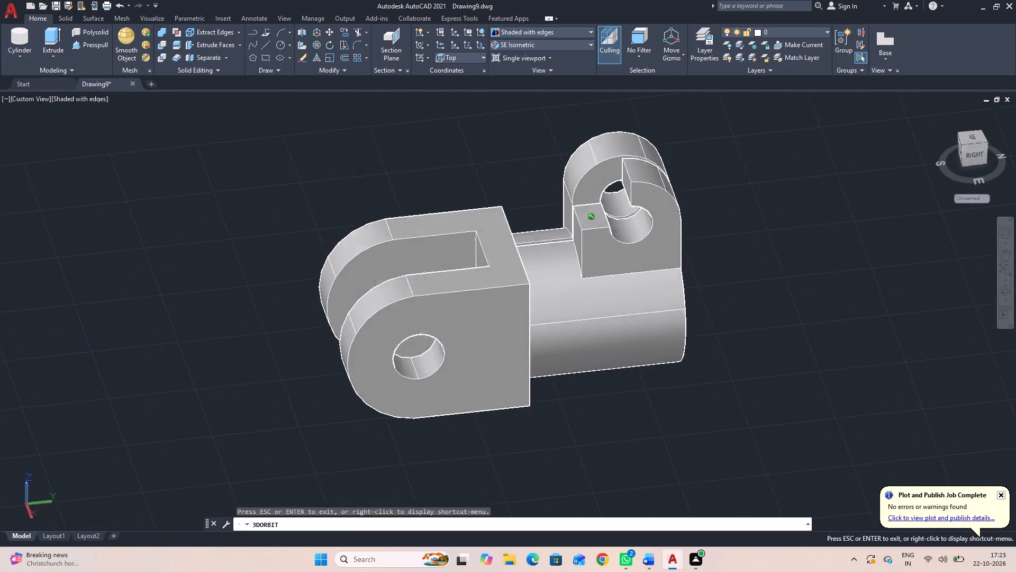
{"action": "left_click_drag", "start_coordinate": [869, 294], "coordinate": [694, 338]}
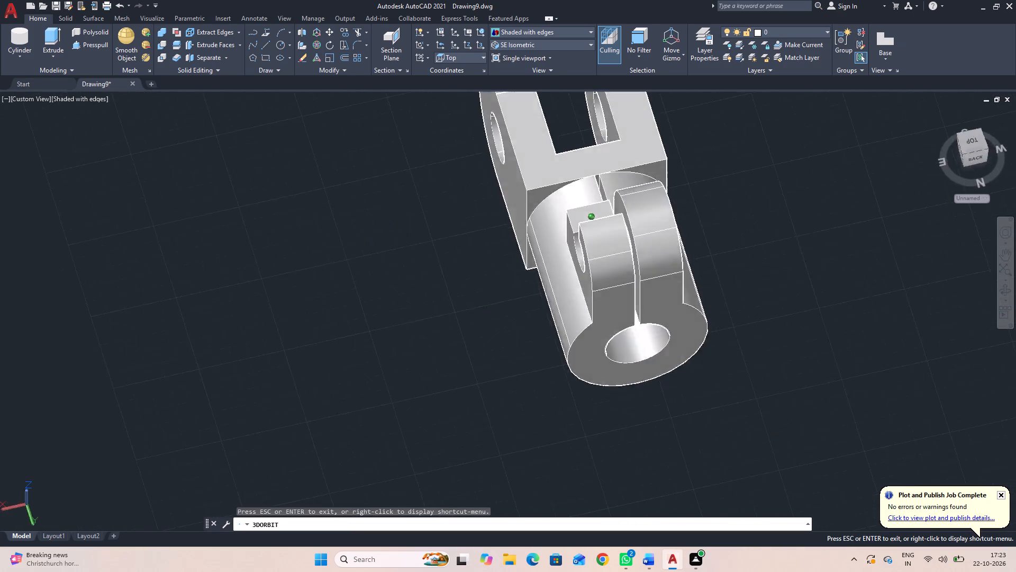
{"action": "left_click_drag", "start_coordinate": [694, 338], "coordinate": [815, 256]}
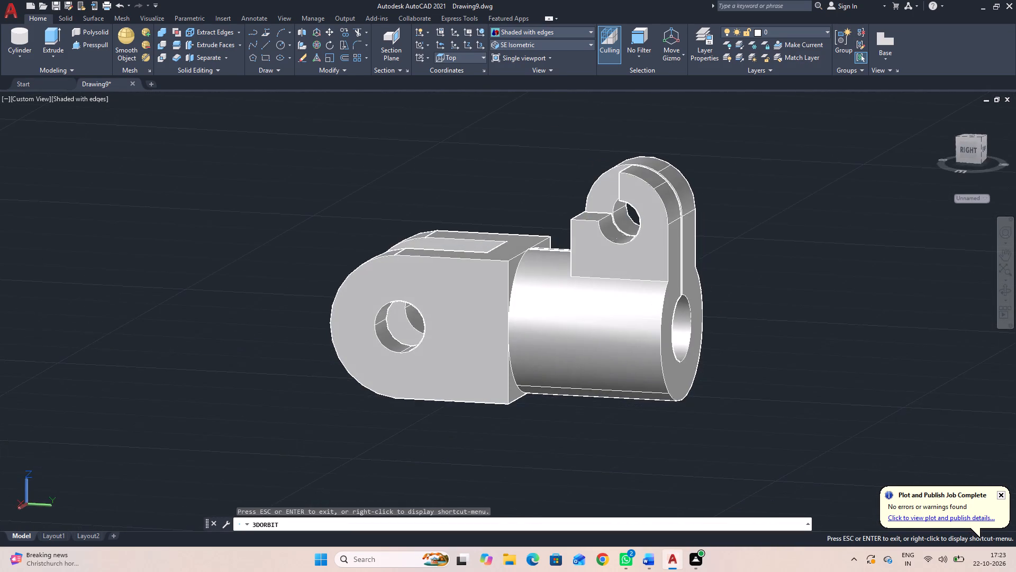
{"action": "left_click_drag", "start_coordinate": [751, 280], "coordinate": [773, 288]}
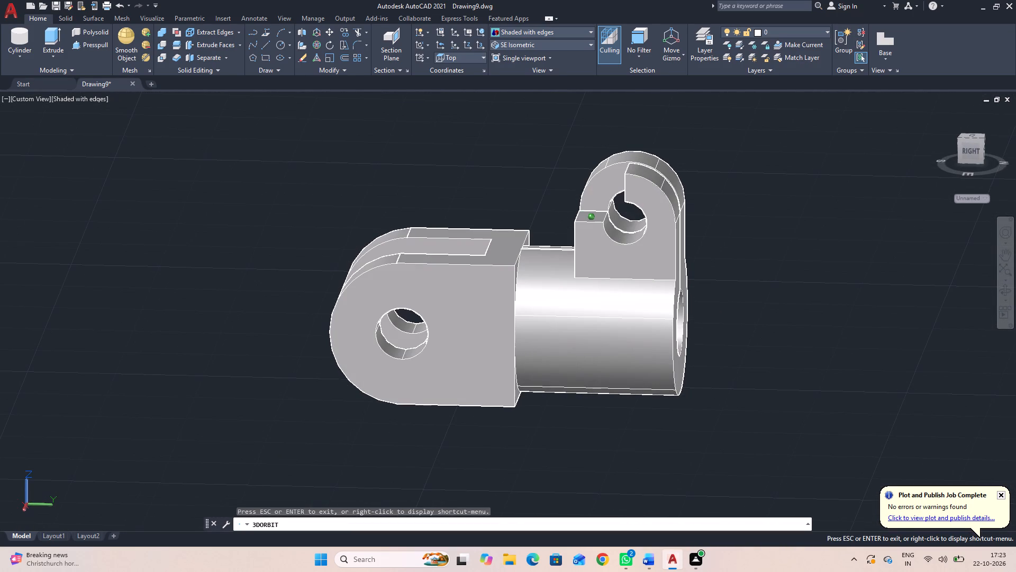
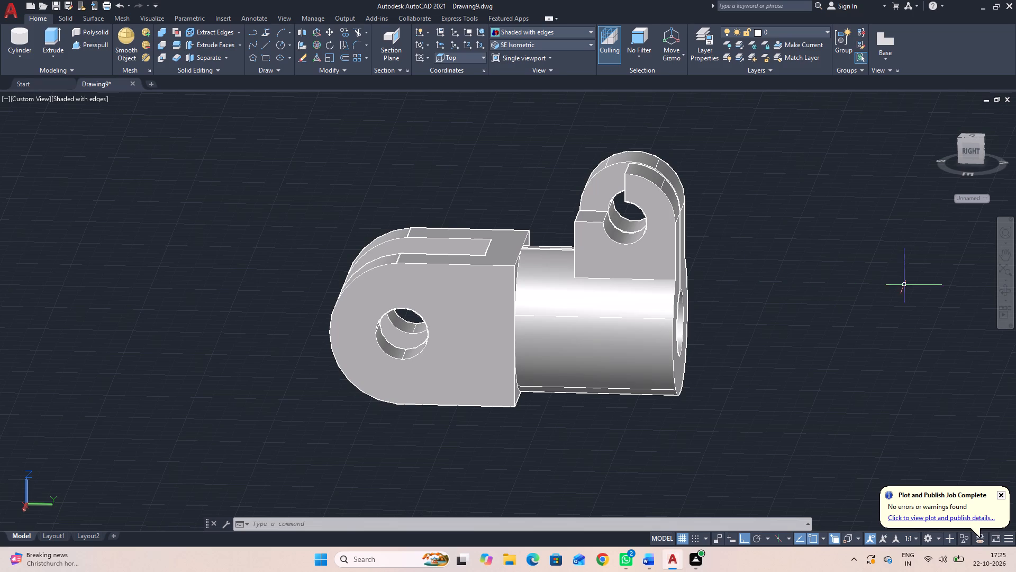
Try to hatch the lug's horizontal cut face from the Top view by picking points inside its outline.
{"action": "left_click", "coordinate": [528, 42]}
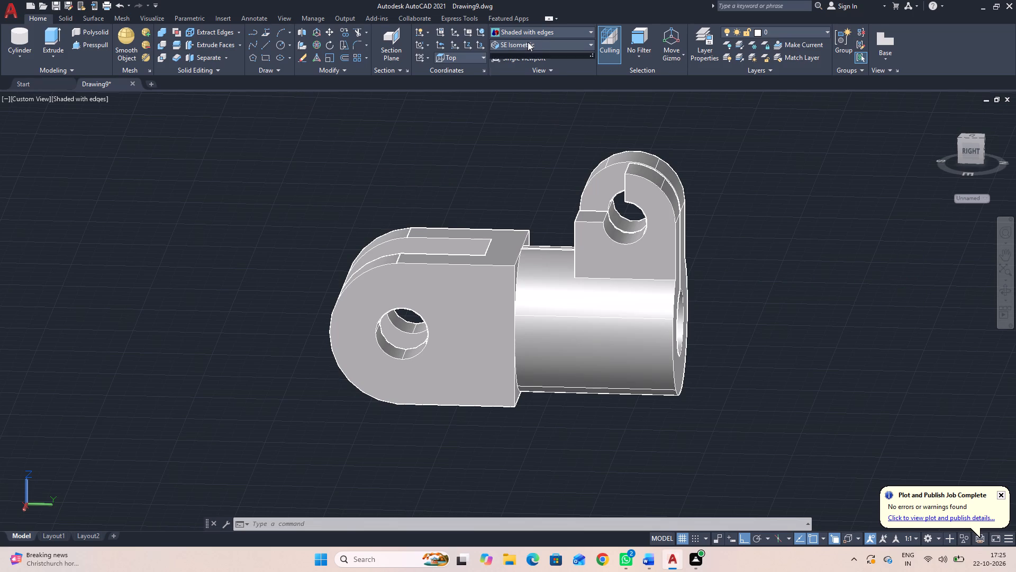
{"action": "left_click", "coordinate": [520, 58]}
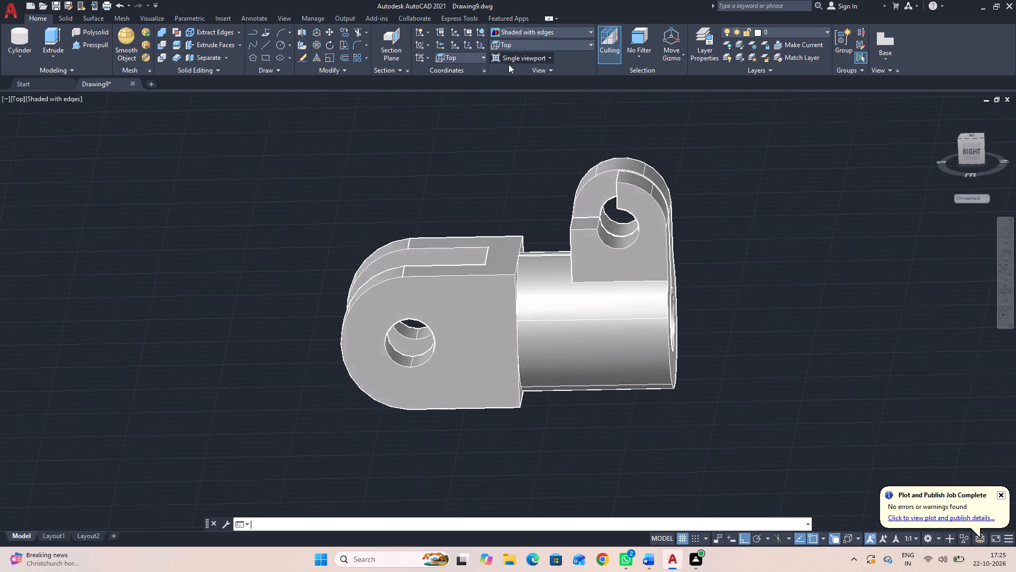
{"action": "middle_click_drag", "start_coordinate": [180, 299], "coordinate": [715, 303]}
{"action": "scroll", "coordinate": [629, 309], "scroll_direction": "up", "scroll_amount": 5}
{"action": "scroll", "coordinate": [453, 309], "scroll_direction": "down", "scroll_amount": 2}
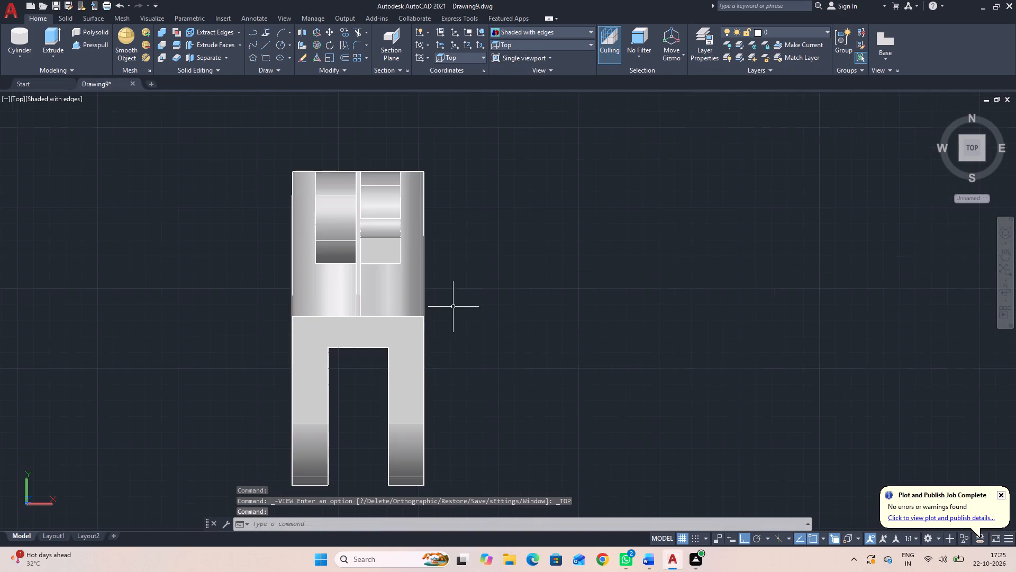
{"action": "middle_click_drag", "start_coordinate": [470, 297], "coordinate": [737, 249]}
{"action": "scroll", "coordinate": [737, 249], "scroll_direction": "up", "scroll_amount": 1}
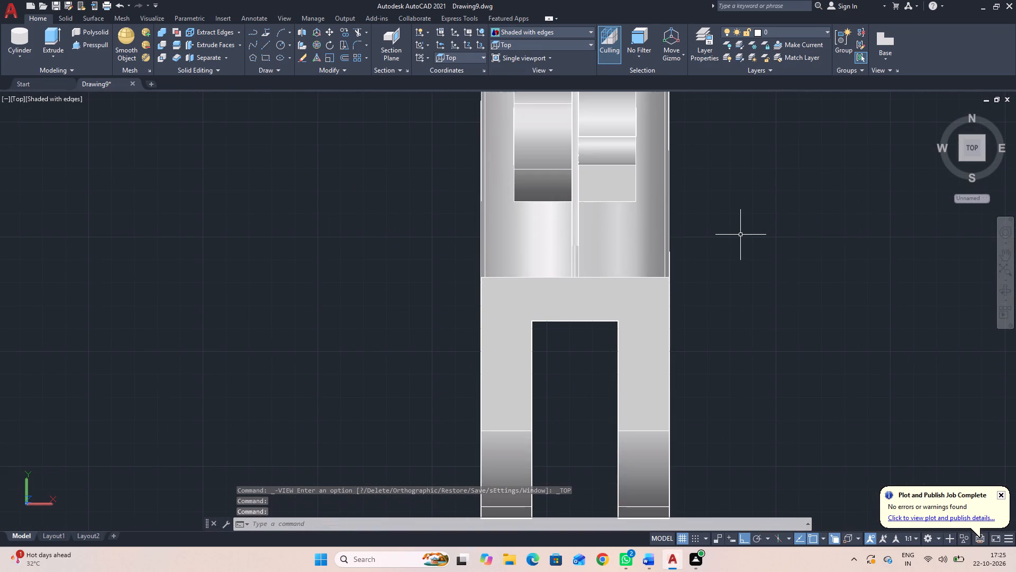
{"action": "type", "text": "h"}
{"action": "key", "text": "space"}
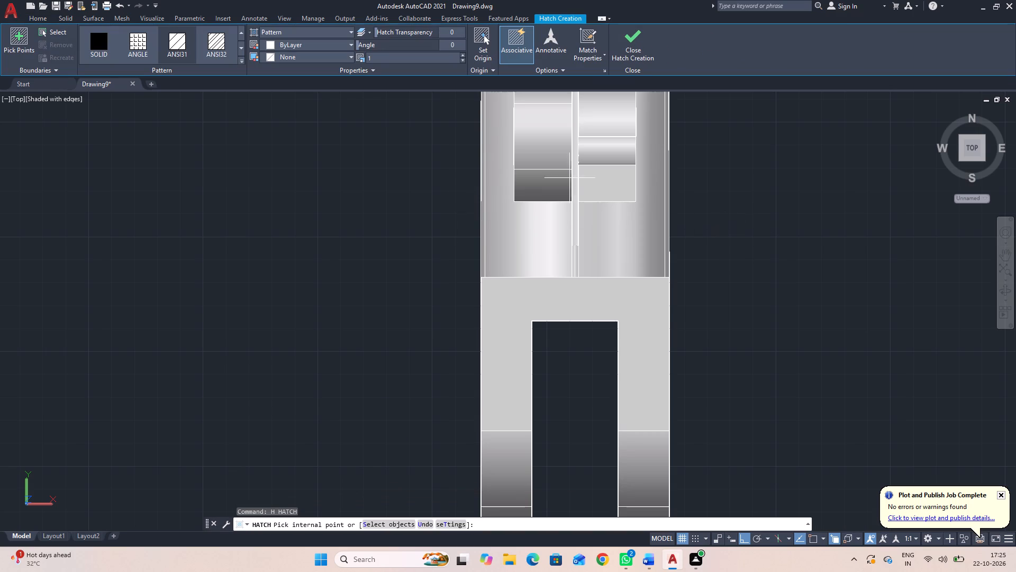
{"action": "left_click", "coordinate": [612, 187]}
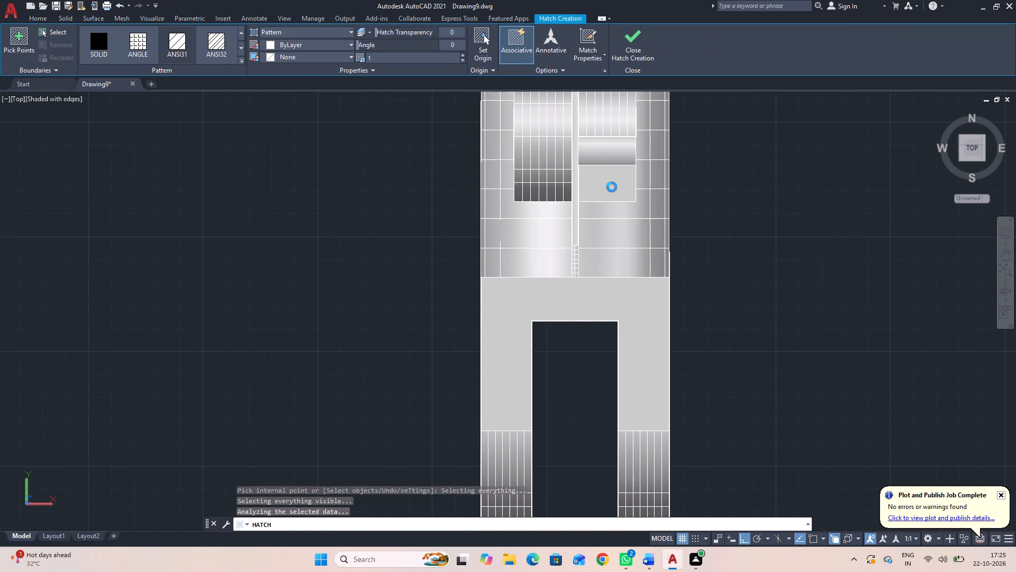
{"action": "left_click", "coordinate": [612, 187]}
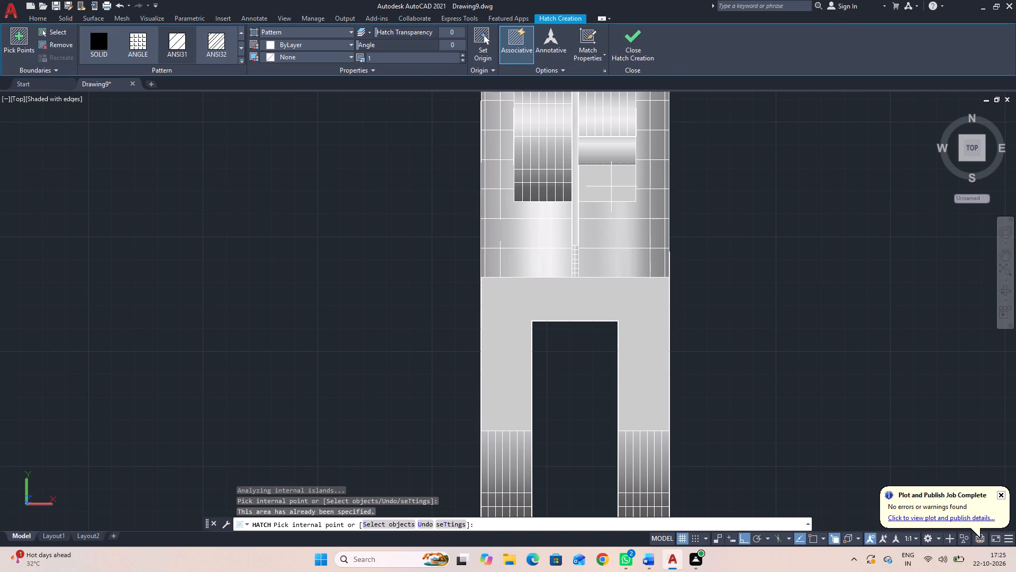
{"action": "double_click", "coordinate": [612, 187]}
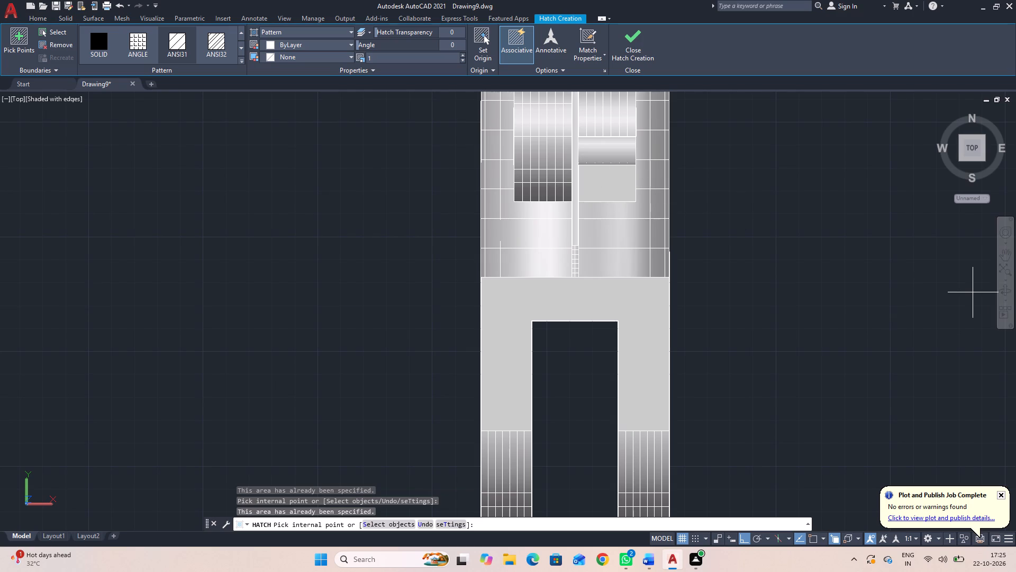
{"action": "key", "text": "Escape"}
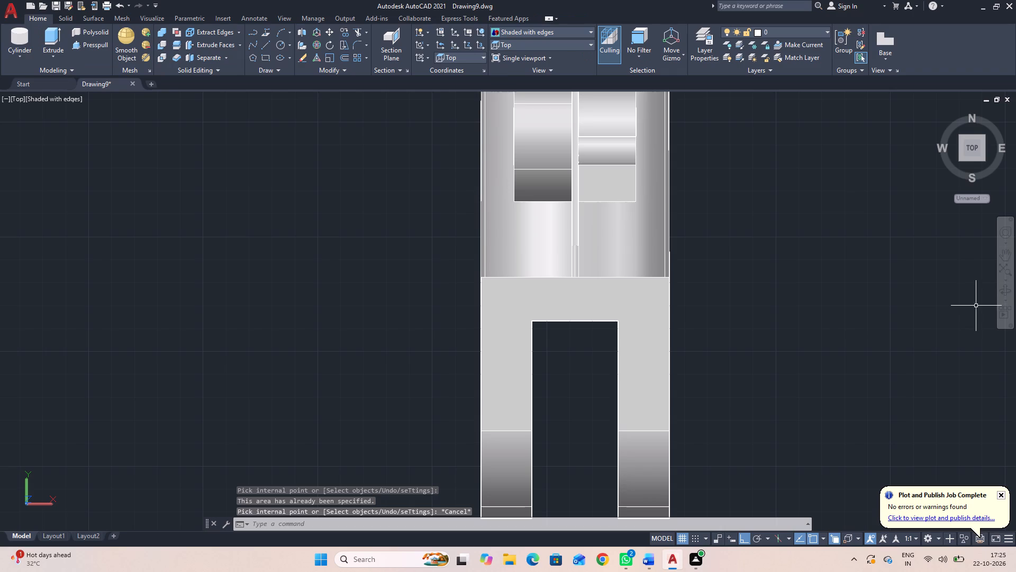
Examine the solid from the side and below to check where the hatch lies relative to the lug's cut face.
{"action": "left_click", "coordinate": [1005, 293]}
{"action": "left_click_drag", "start_coordinate": [908, 347], "coordinate": [799, 175]}
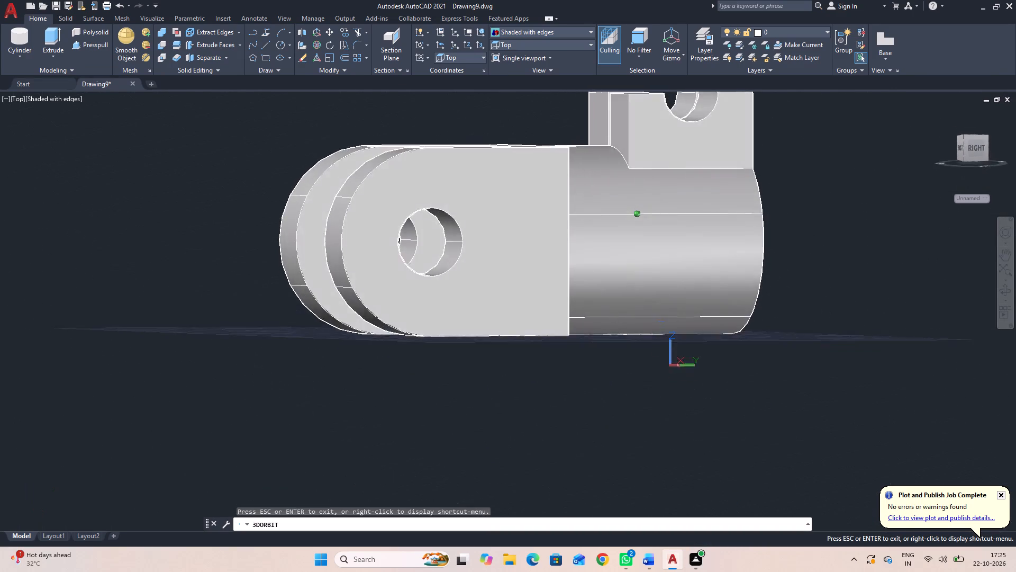
{"action": "left_click_drag", "start_coordinate": [799, 175], "coordinate": [778, 81]}
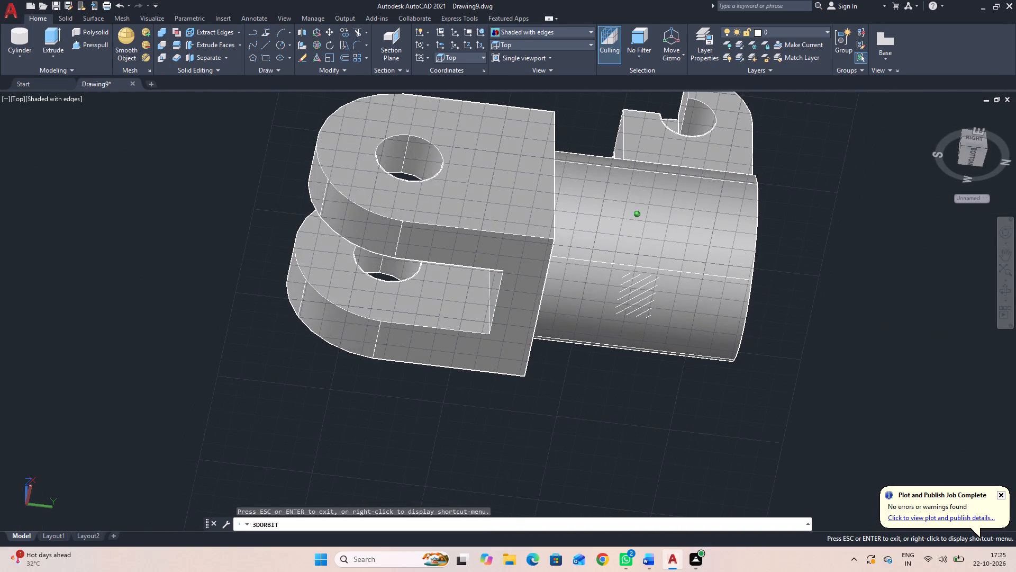
{"action": "left_click_drag", "start_coordinate": [778, 81], "coordinate": [788, 261]}
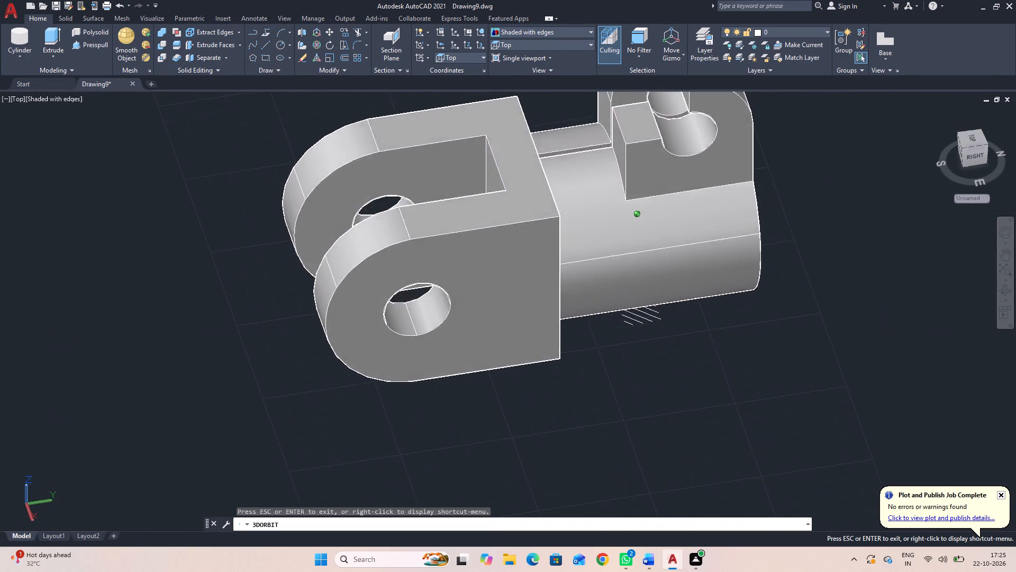
{"action": "left_click_drag", "start_coordinate": [788, 261], "coordinate": [872, 315]}
{"action": "left_click_drag", "start_coordinate": [842, 351], "coordinate": [759, 210]}
{"action": "left_click_drag", "start_coordinate": [766, 220], "coordinate": [800, 245]}
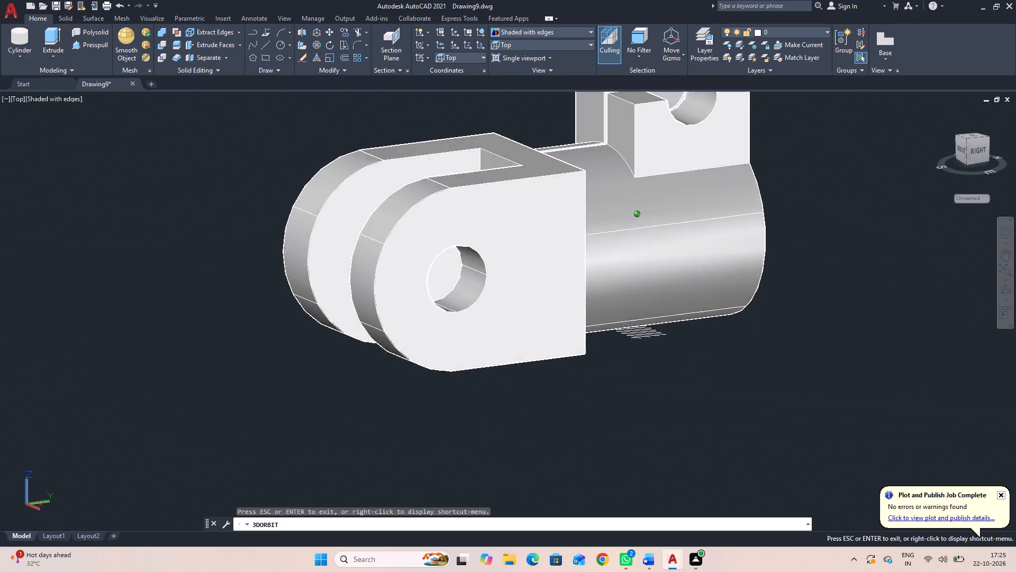
{"action": "left_click_drag", "start_coordinate": [800, 245], "coordinate": [716, 329]}
{"action": "left_click_drag", "start_coordinate": [702, 350], "coordinate": [695, 212]}
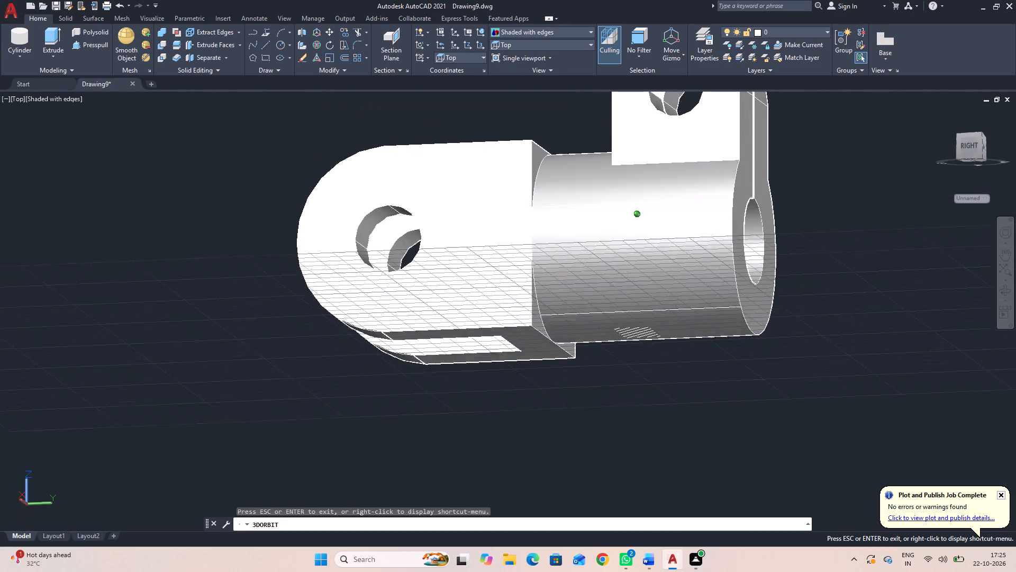
{"action": "left_click_drag", "start_coordinate": [695, 212], "coordinate": [692, 196]}
{"action": "key", "text": "Escape"}
Move the solid about 106 units straight down along Z, away from the outline drawn on the lug's cut face.
{"action": "left_click", "coordinate": [731, 238]}
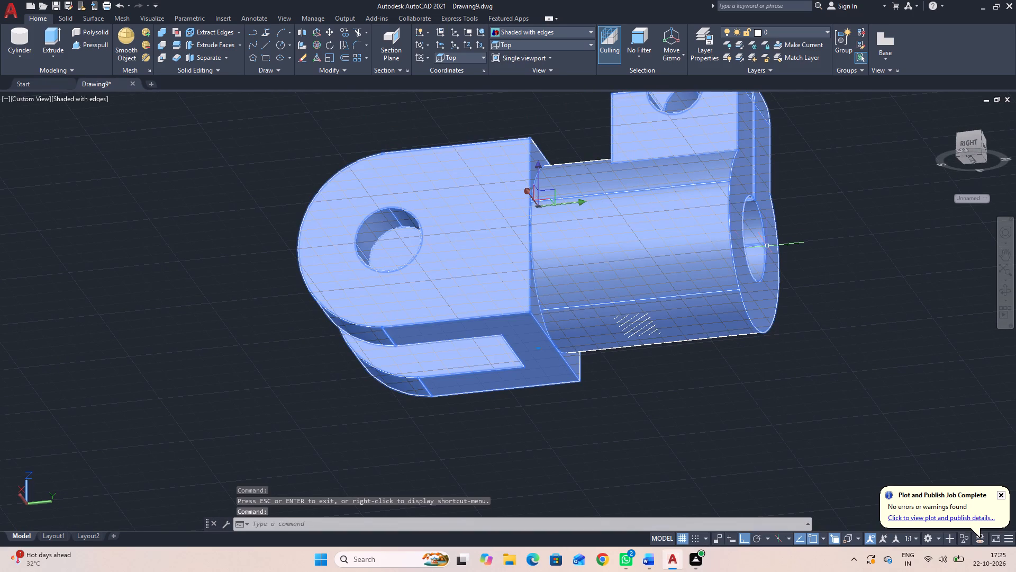
{"action": "type", "text": "m"}
{"action": "key", "text": "space"}
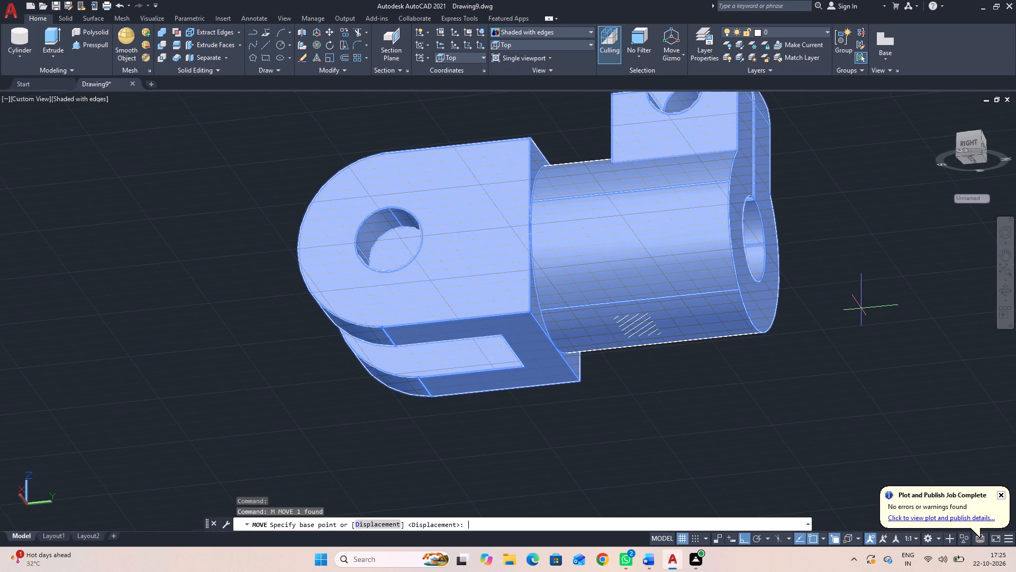
{"action": "left_click", "coordinate": [745, 311]}
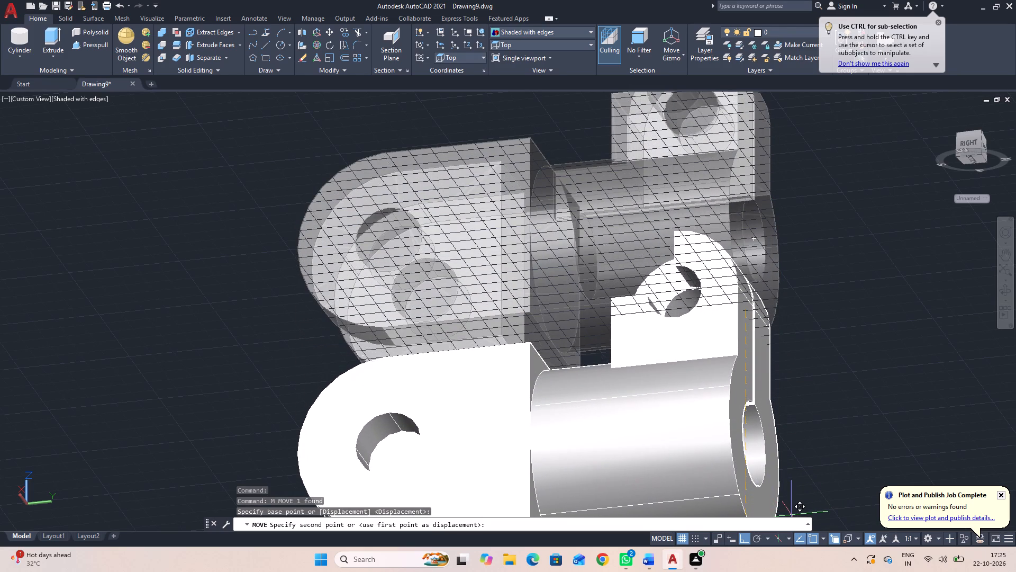
{"action": "scroll", "coordinate": [794, 491], "scroll_direction": "down", "scroll_amount": 2}
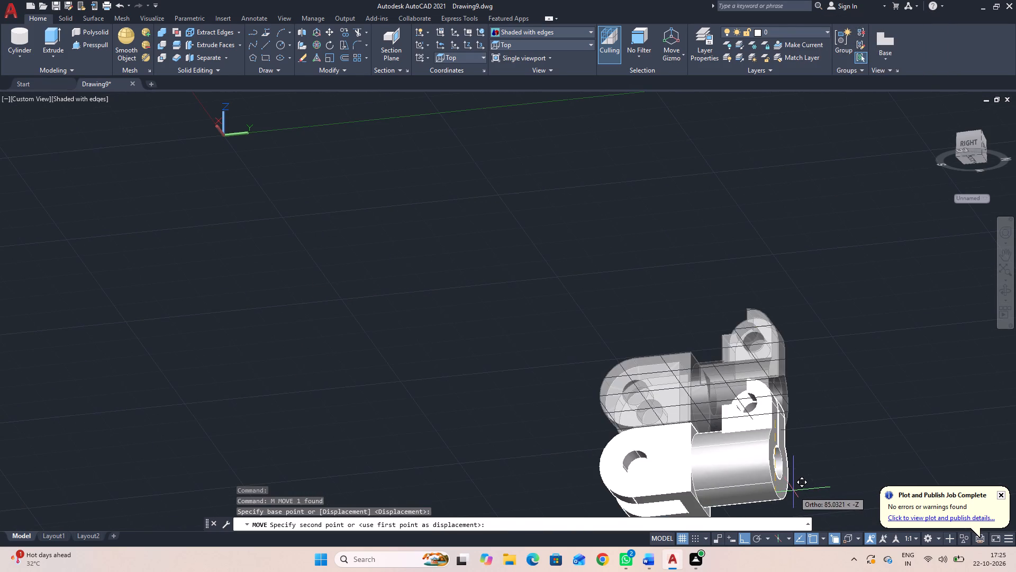
{"action": "middle_click_drag", "start_coordinate": [795, 475], "coordinate": [716, 349]}
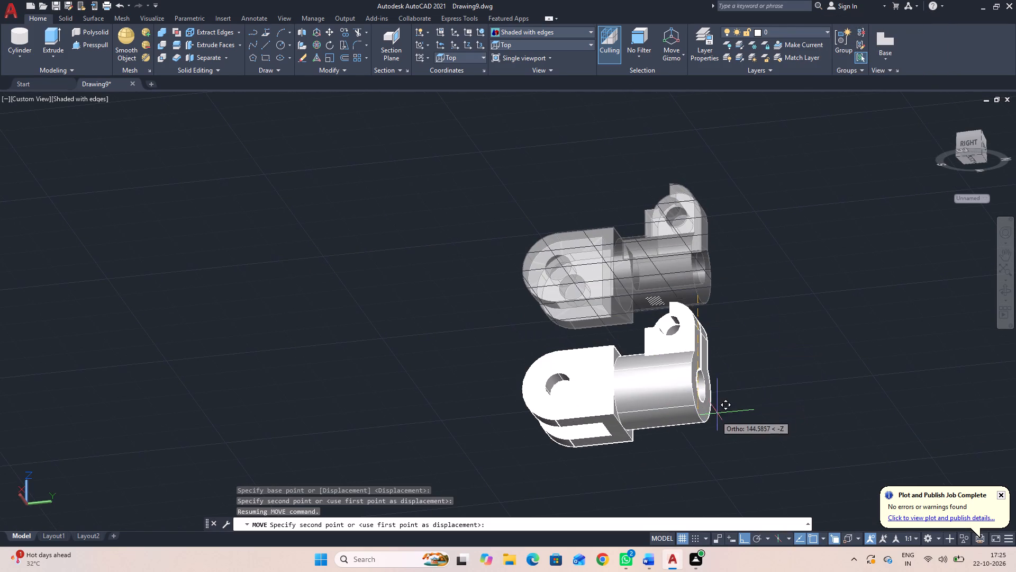
{"action": "left_click", "coordinate": [715, 383]}
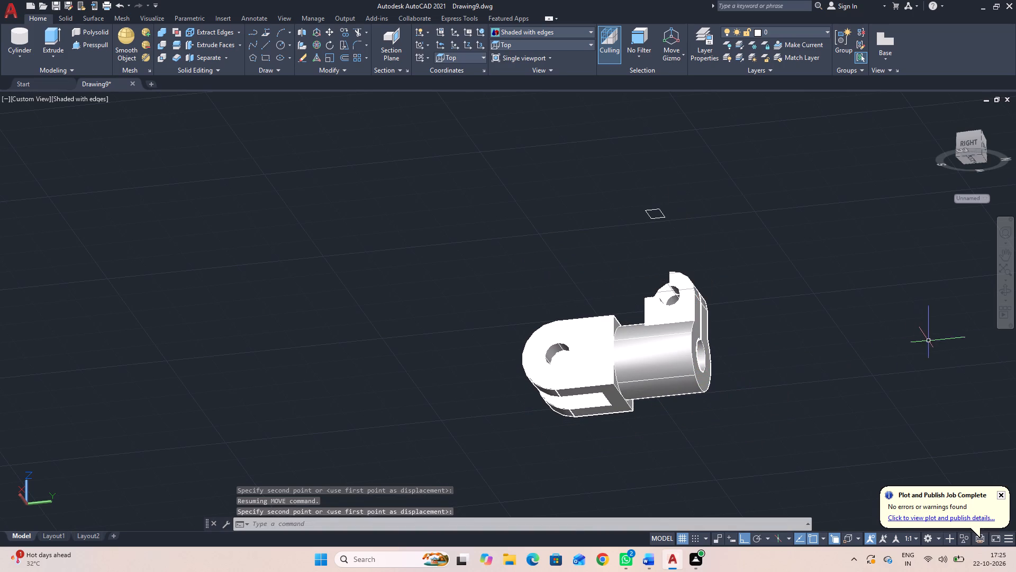
Examine the lowered solid and the separated outline from several sides, finishing in the SE Isometric view.
{"action": "left_click", "coordinate": [1002, 293]}
{"action": "left_click_drag", "start_coordinate": [735, 384], "coordinate": [835, 486]}
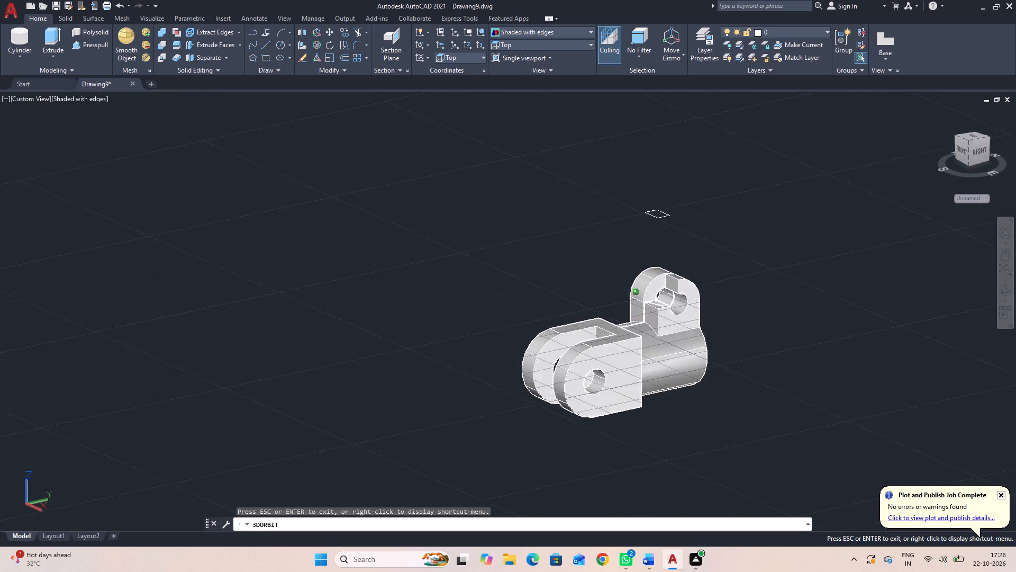
{"action": "left_click_drag", "start_coordinate": [835, 486], "coordinate": [820, 504]}
{"action": "left_click_drag", "start_coordinate": [764, 366], "coordinate": [750, 259]}
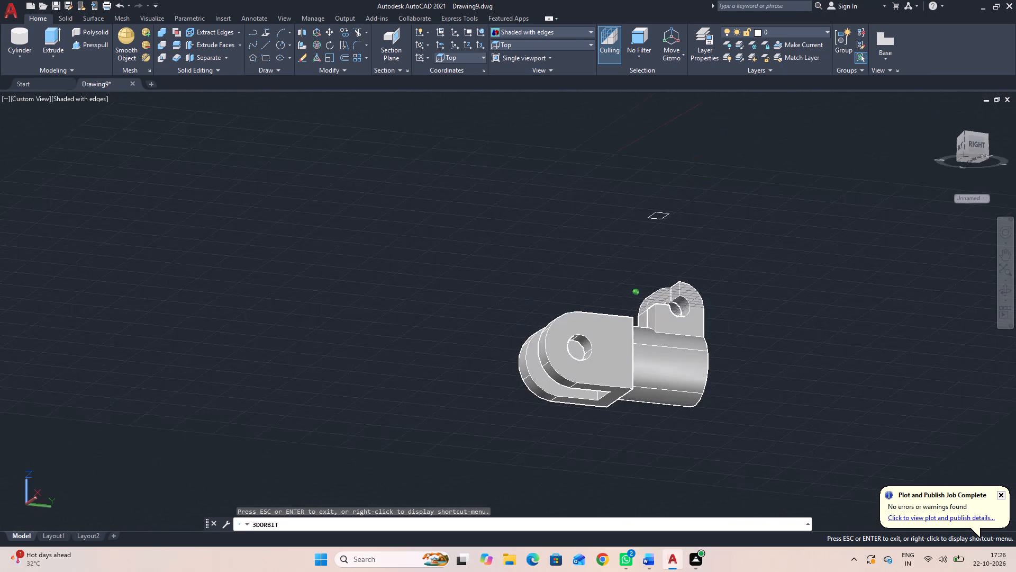
{"action": "left_click_drag", "start_coordinate": [750, 259], "coordinate": [860, 341]}
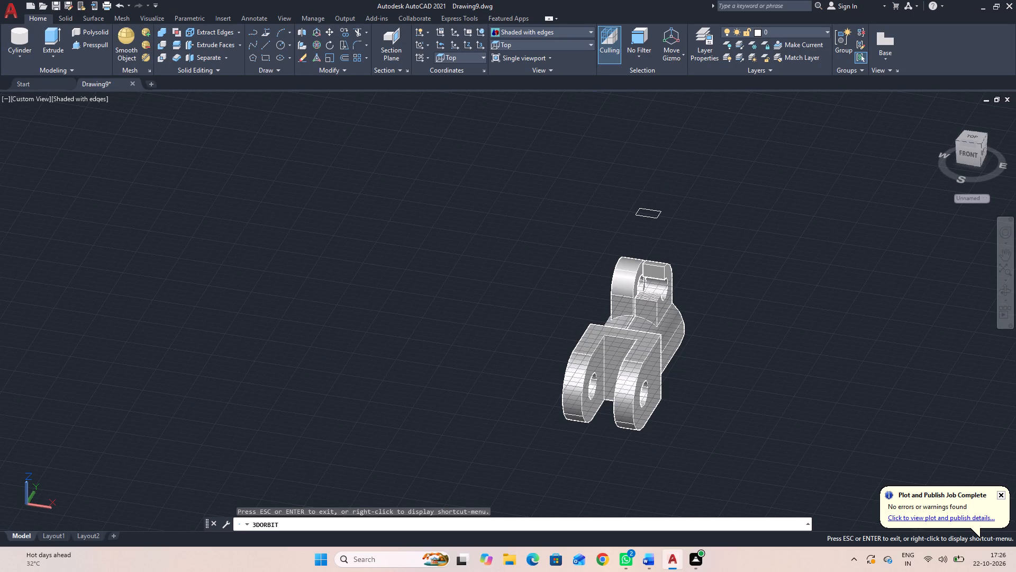
{"action": "key", "text": "Escape"}
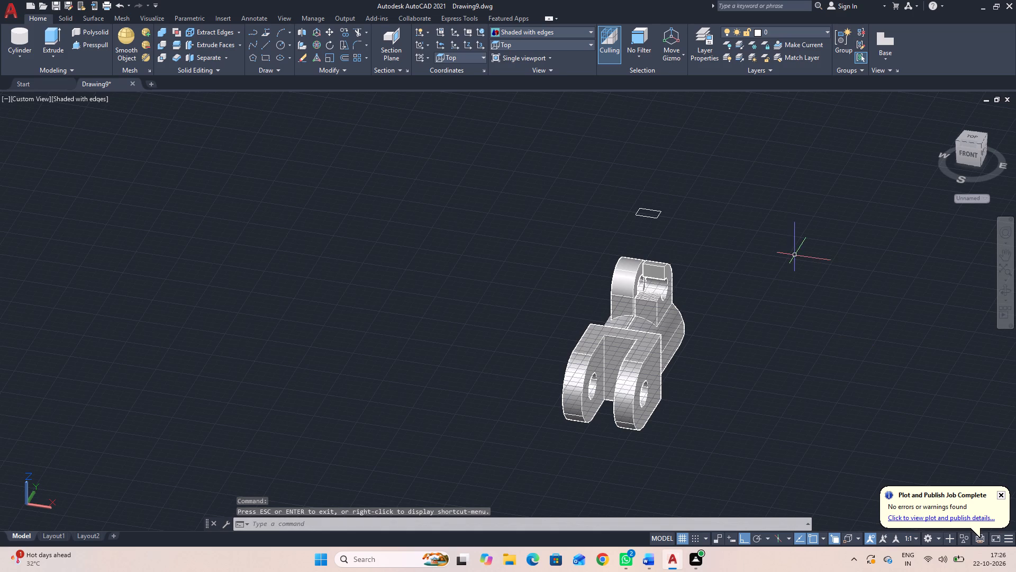
{"action": "left_click", "coordinate": [539, 35]}
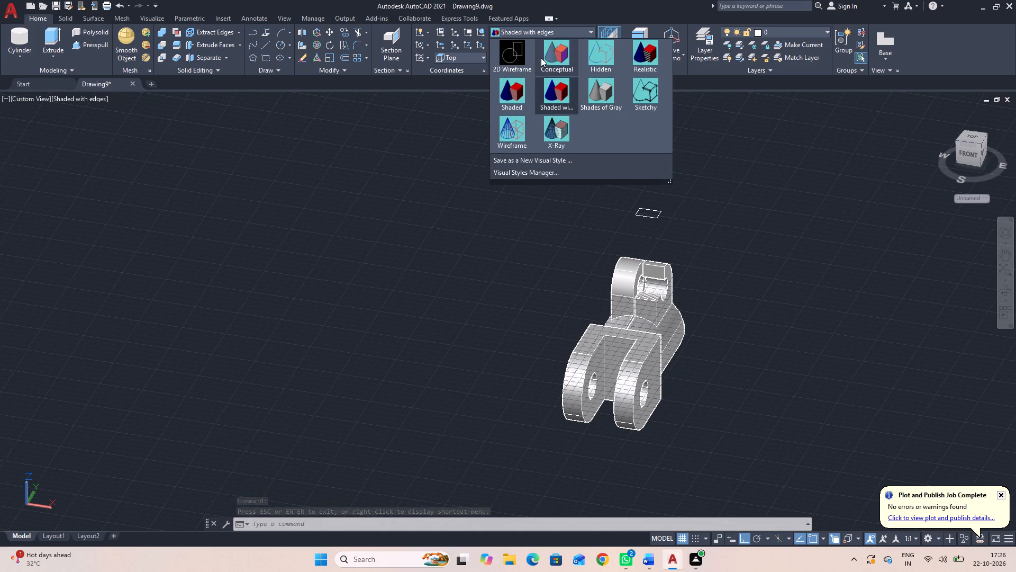
{"action": "key", "text": "Escape"}
{"action": "left_click", "coordinate": [540, 44]}
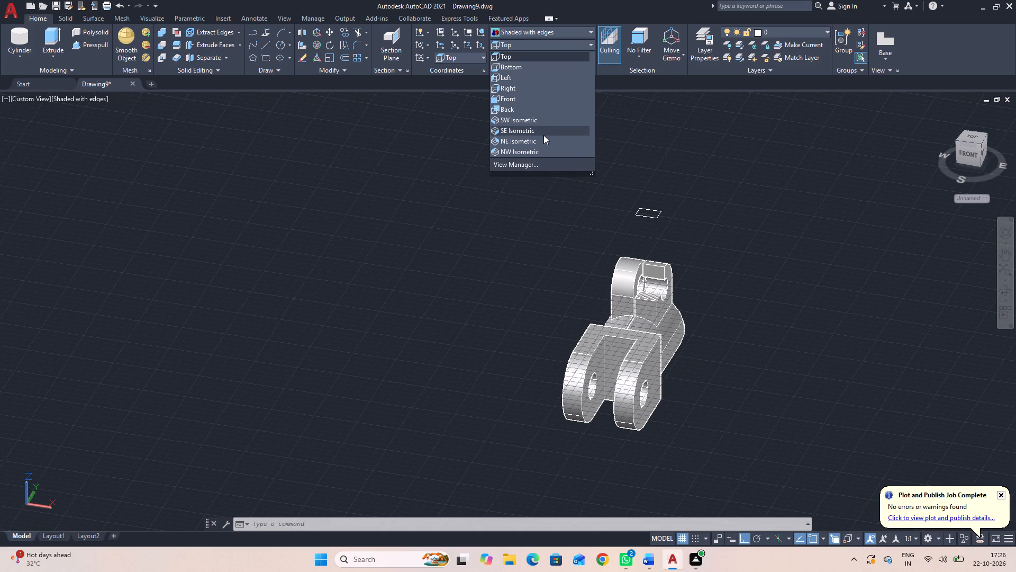
{"action": "left_click", "coordinate": [544, 131]}
Set the coordinate system to World.
{"action": "left_click", "coordinate": [467, 57]}
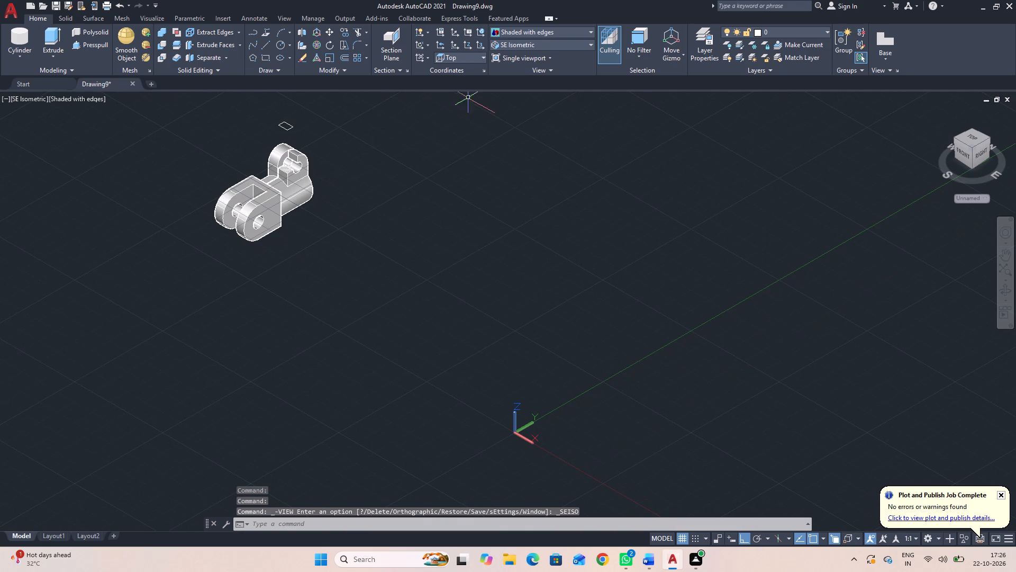
{"action": "left_click", "coordinate": [469, 58]}
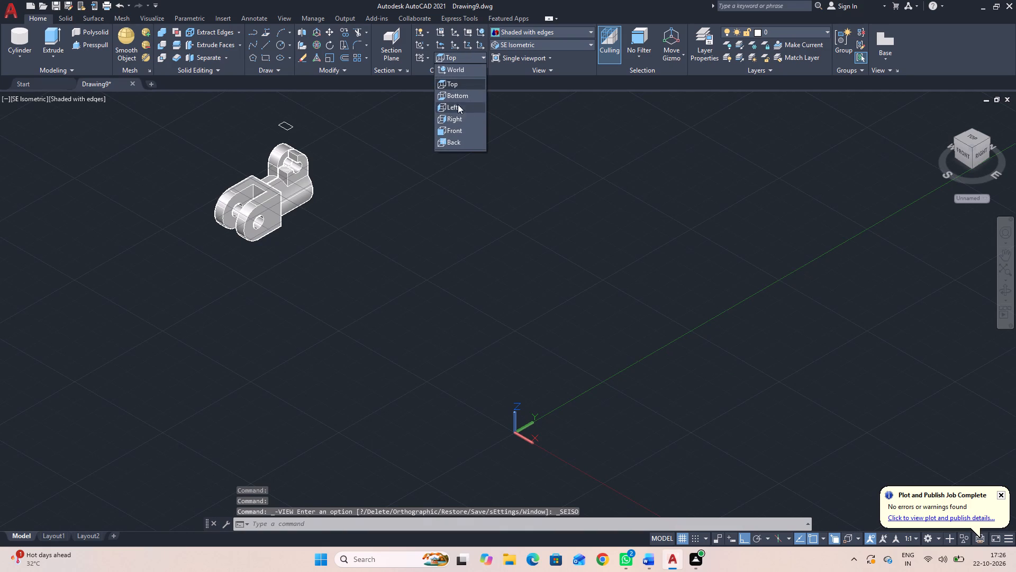
{"action": "left_click", "coordinate": [458, 67]}
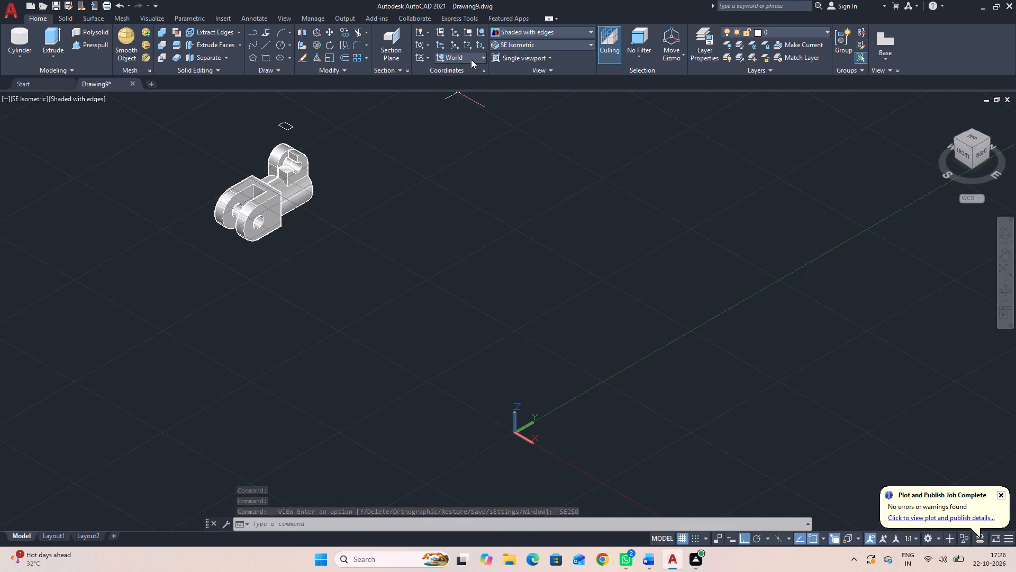
{"action": "left_click", "coordinate": [472, 59]}
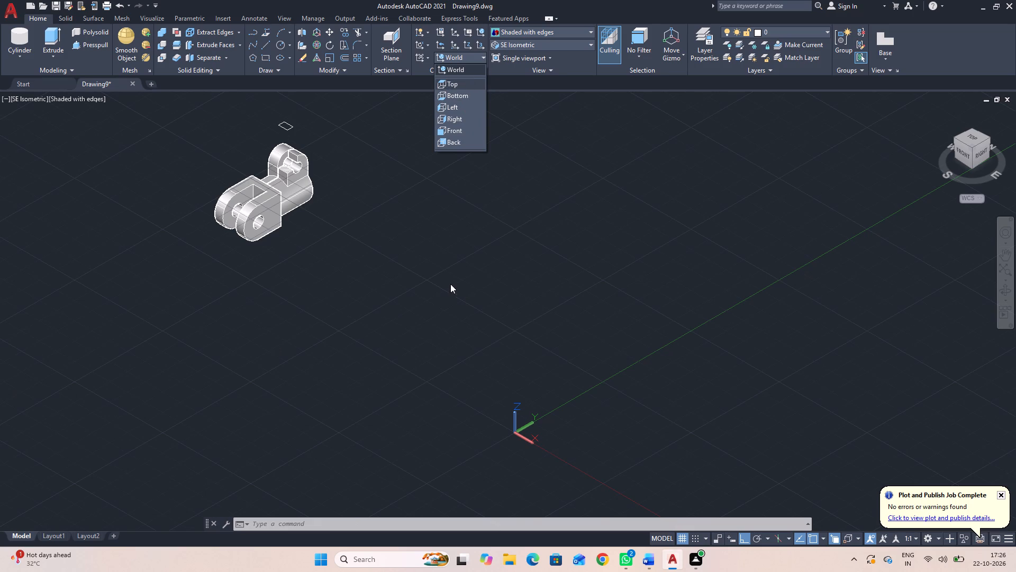
{"action": "middle_click_drag", "start_coordinate": [450, 284], "coordinate": [449, 310]}
{"action": "key", "text": "Escape"}
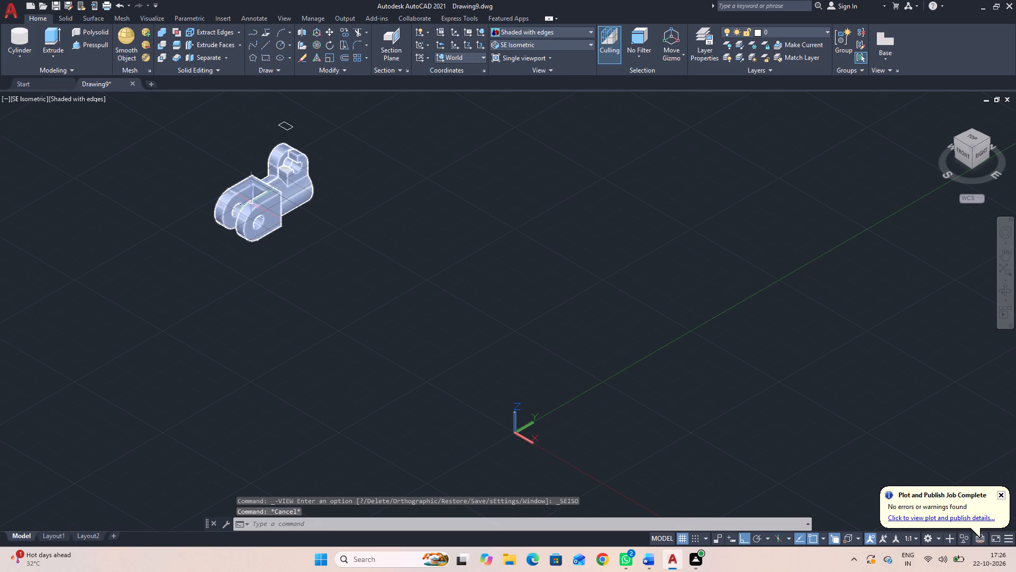
Move the solid along the positive X direction, clear of the outline and the hatch.
{"action": "left_click", "coordinate": [253, 203]}
{"action": "type", "text": "m"}
{"action": "key", "text": "space"}
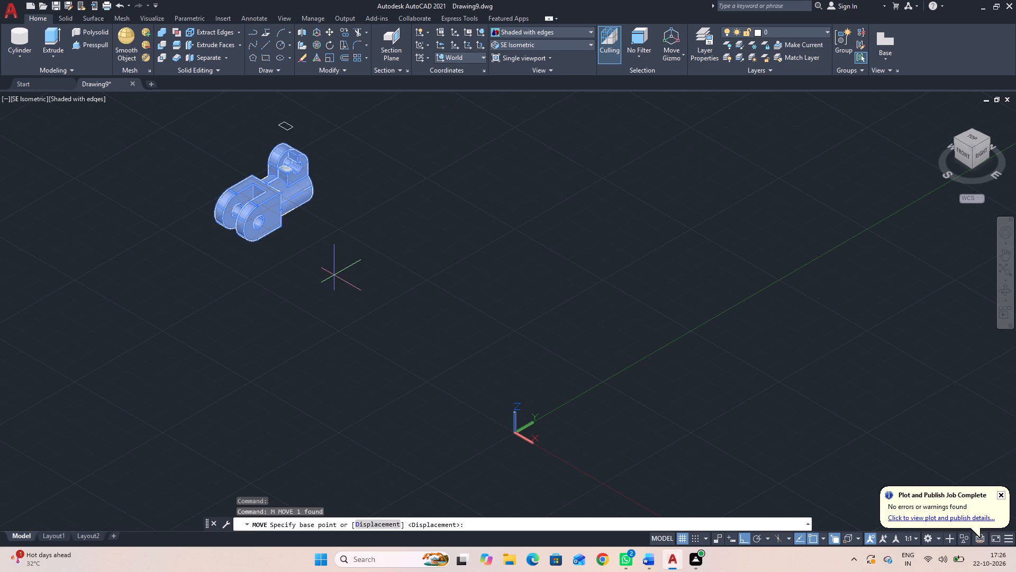
{"action": "left_click", "coordinate": [274, 199]}
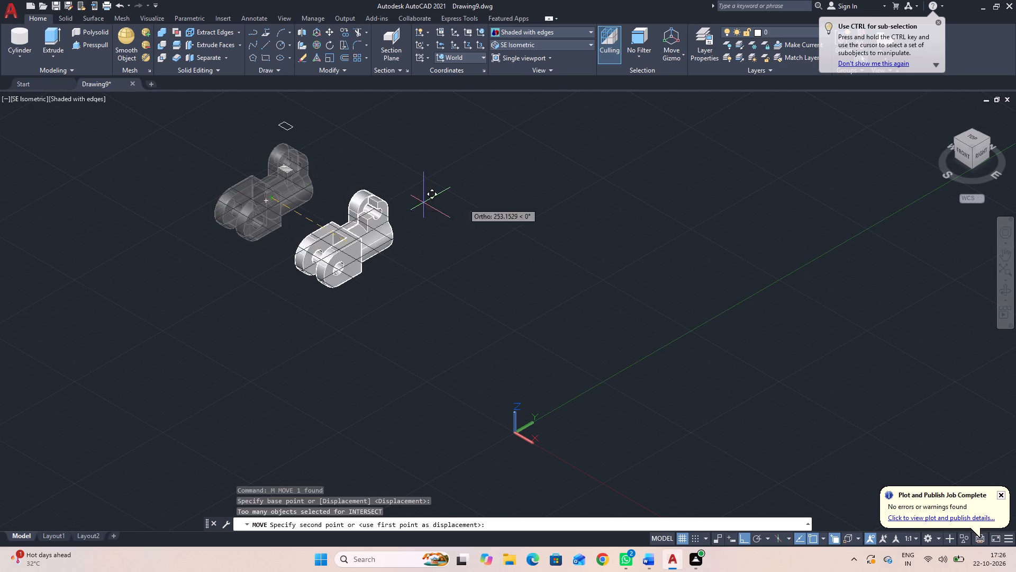
{"action": "left_click", "coordinate": [665, 282]}
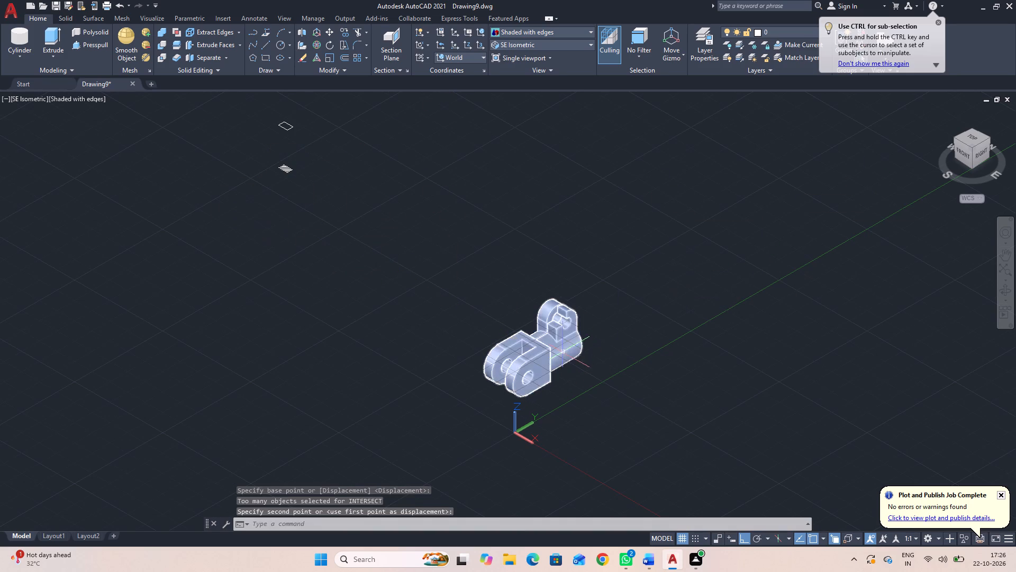
Move the fork-end solid straight up along Z, keeping it clear of the outline and the hatch.
{"action": "left_click", "coordinate": [556, 354]}
{"action": "type", "text": "m"}
{"action": "key", "text": "space"}
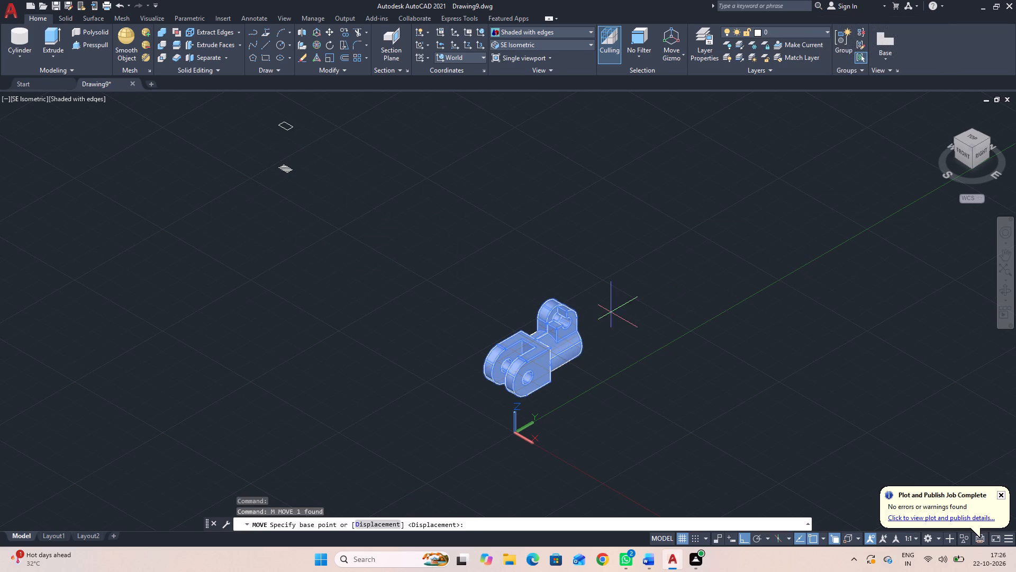
{"action": "left_click", "coordinate": [549, 348]}
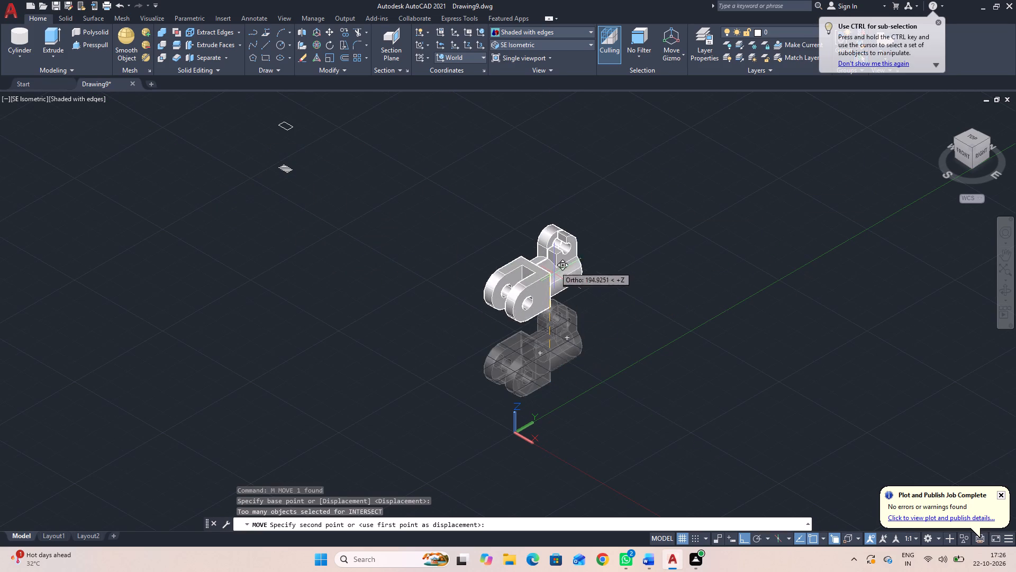
{"action": "left_click", "coordinate": [555, 177]}
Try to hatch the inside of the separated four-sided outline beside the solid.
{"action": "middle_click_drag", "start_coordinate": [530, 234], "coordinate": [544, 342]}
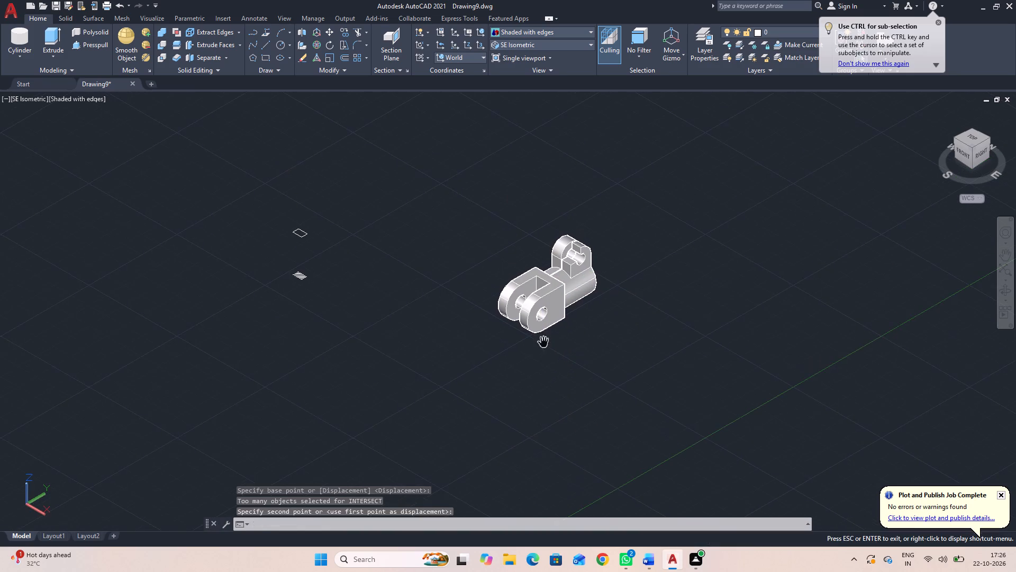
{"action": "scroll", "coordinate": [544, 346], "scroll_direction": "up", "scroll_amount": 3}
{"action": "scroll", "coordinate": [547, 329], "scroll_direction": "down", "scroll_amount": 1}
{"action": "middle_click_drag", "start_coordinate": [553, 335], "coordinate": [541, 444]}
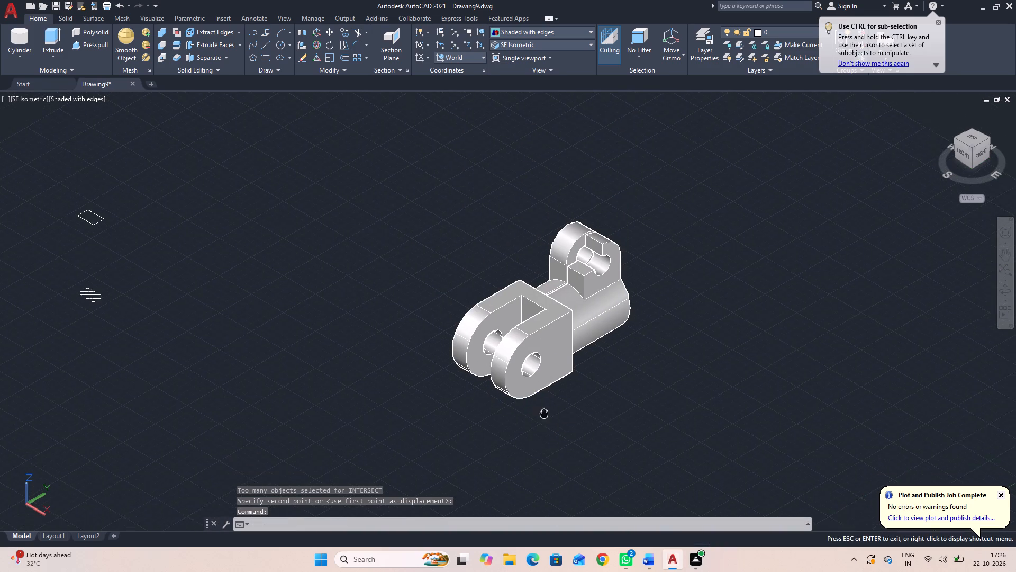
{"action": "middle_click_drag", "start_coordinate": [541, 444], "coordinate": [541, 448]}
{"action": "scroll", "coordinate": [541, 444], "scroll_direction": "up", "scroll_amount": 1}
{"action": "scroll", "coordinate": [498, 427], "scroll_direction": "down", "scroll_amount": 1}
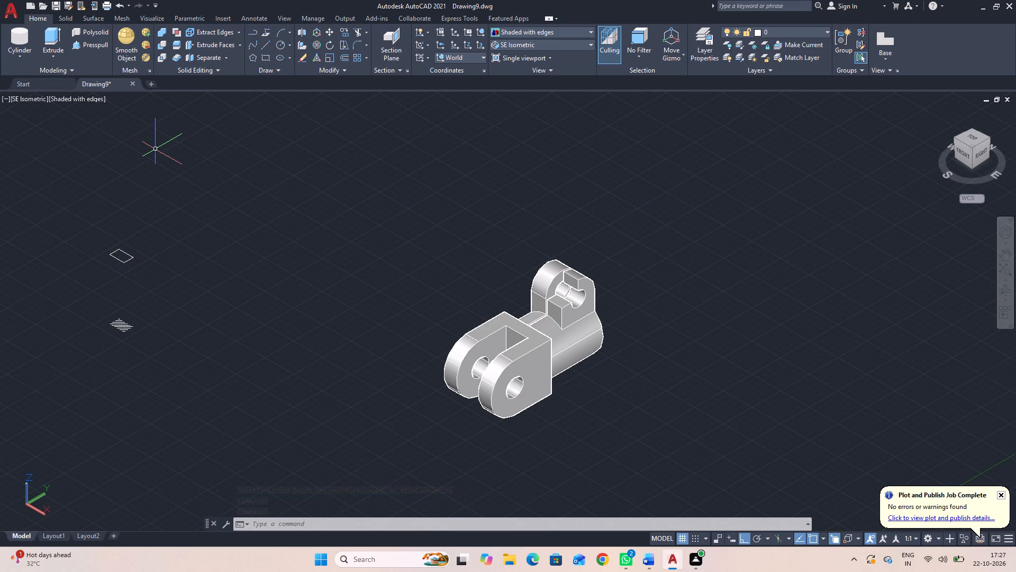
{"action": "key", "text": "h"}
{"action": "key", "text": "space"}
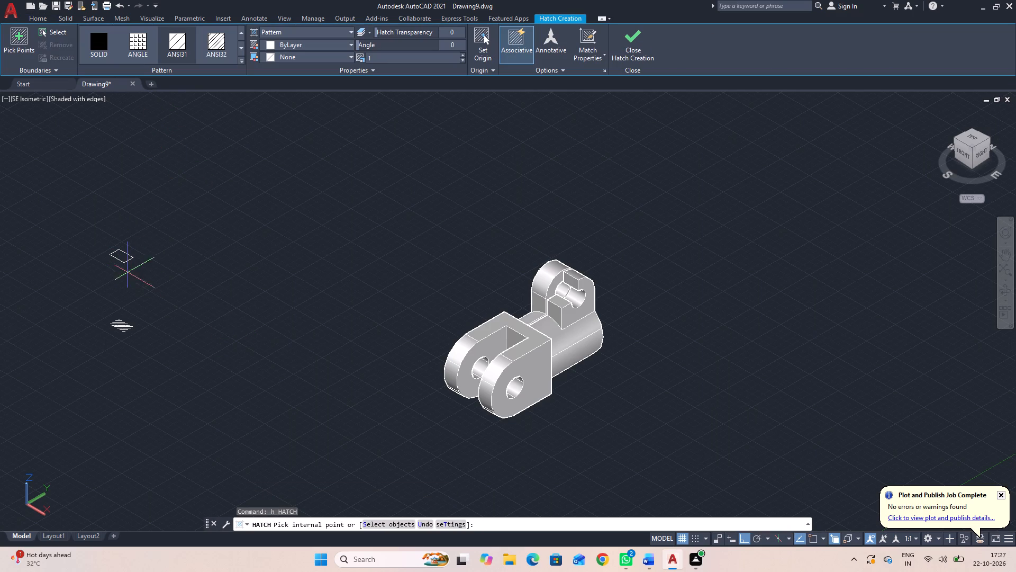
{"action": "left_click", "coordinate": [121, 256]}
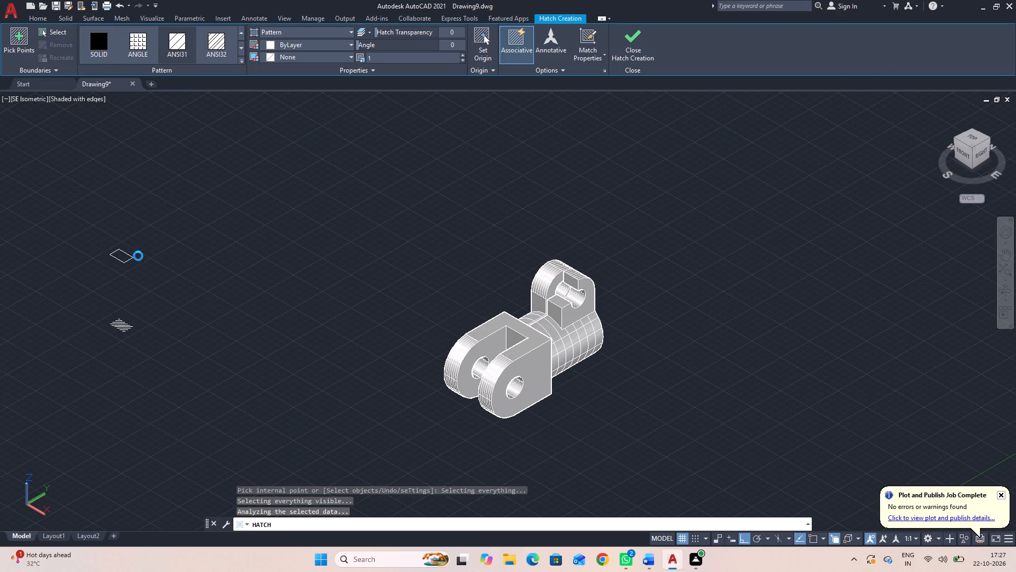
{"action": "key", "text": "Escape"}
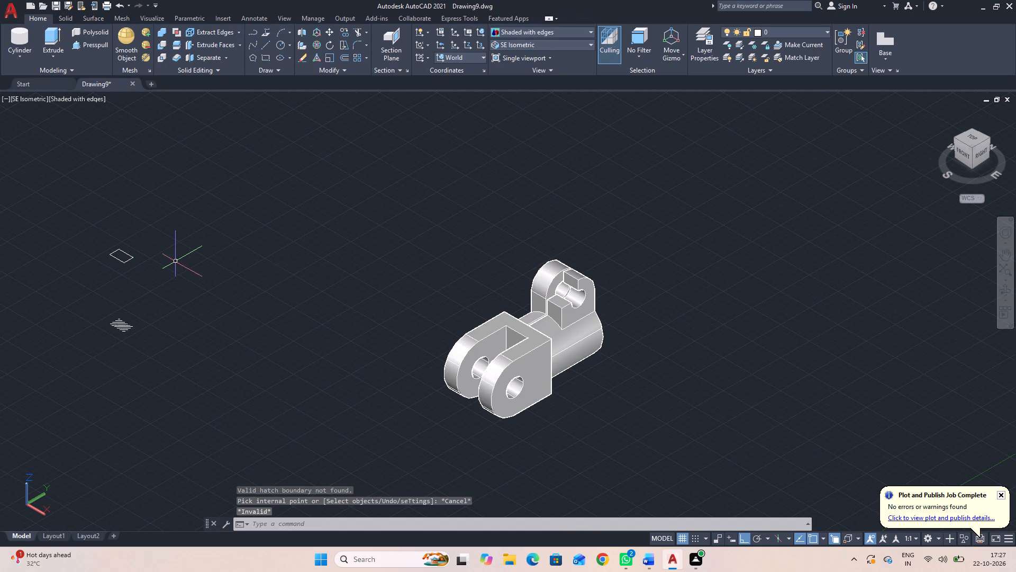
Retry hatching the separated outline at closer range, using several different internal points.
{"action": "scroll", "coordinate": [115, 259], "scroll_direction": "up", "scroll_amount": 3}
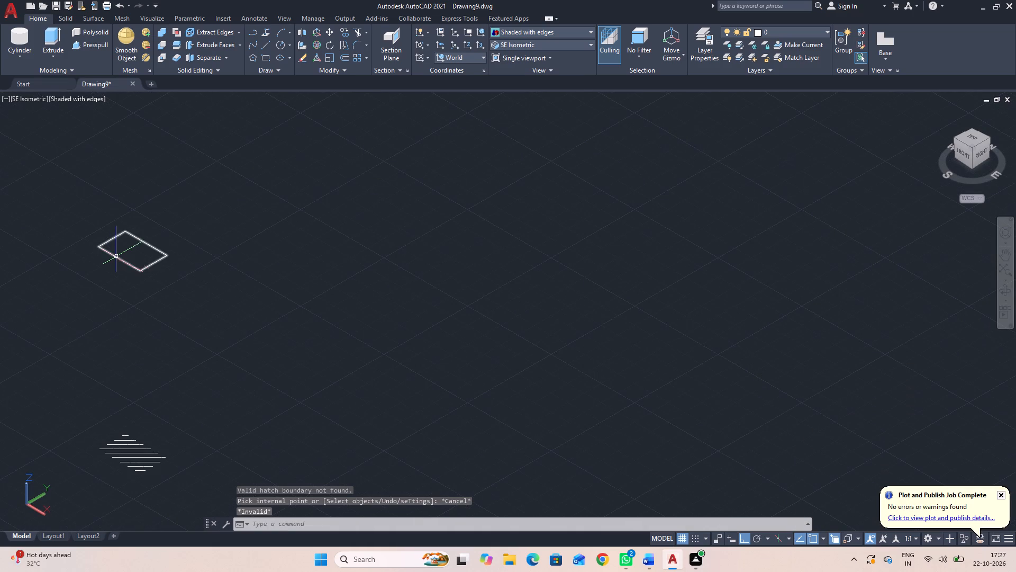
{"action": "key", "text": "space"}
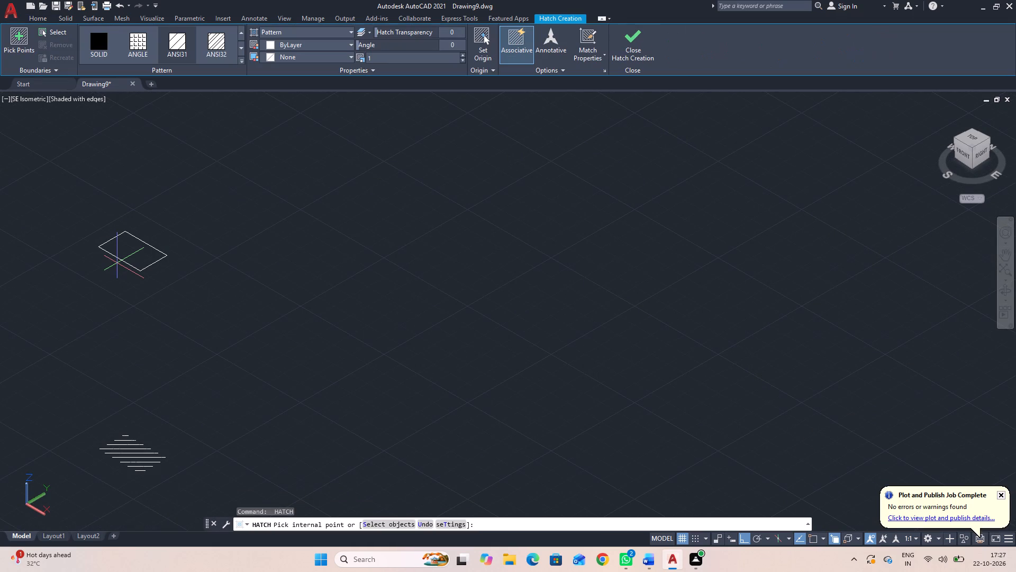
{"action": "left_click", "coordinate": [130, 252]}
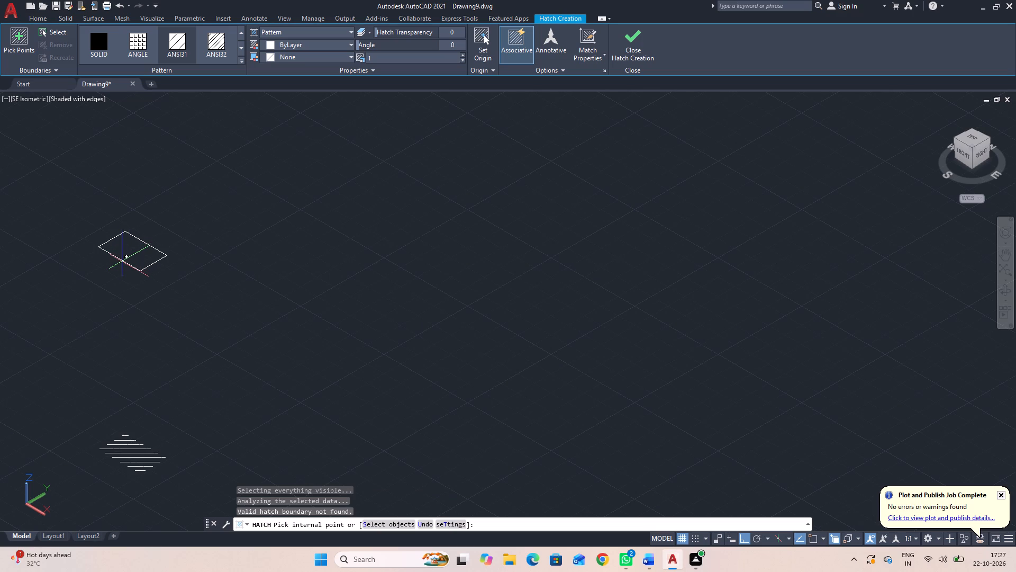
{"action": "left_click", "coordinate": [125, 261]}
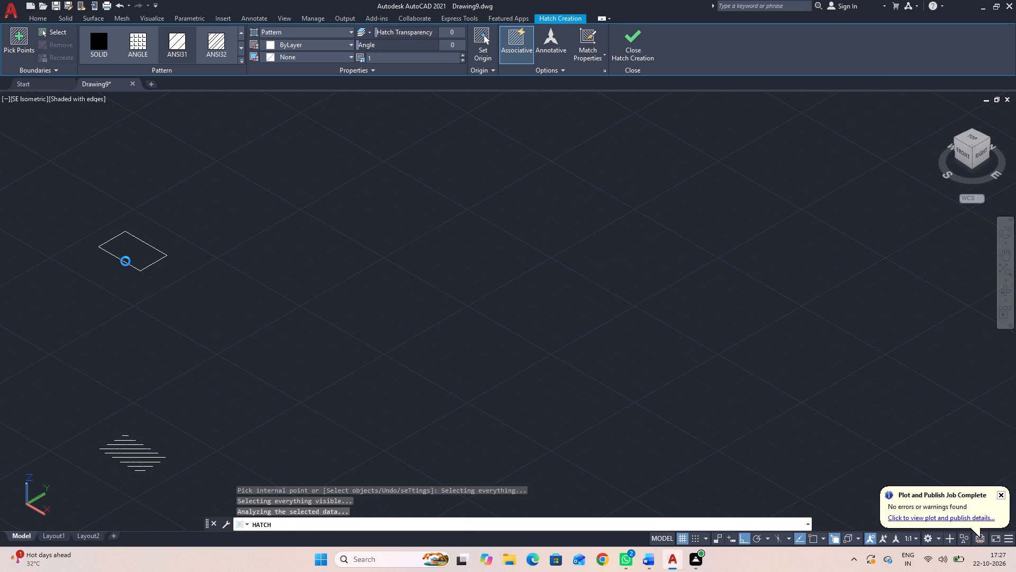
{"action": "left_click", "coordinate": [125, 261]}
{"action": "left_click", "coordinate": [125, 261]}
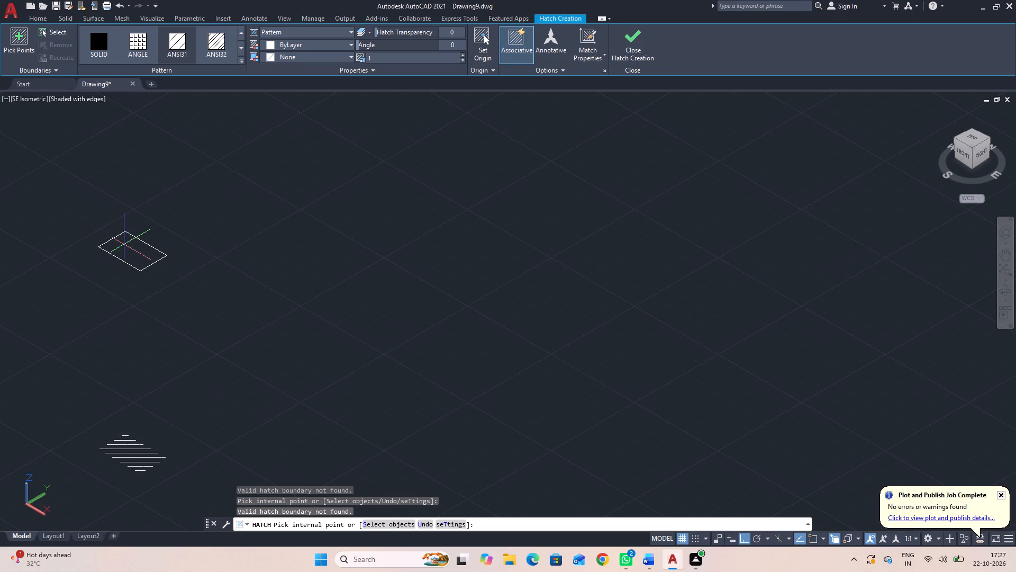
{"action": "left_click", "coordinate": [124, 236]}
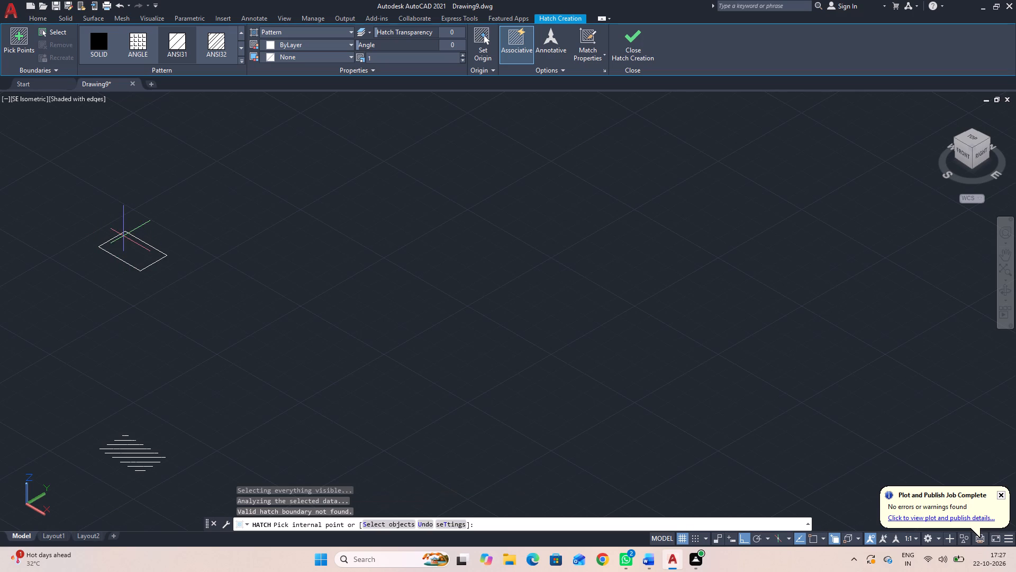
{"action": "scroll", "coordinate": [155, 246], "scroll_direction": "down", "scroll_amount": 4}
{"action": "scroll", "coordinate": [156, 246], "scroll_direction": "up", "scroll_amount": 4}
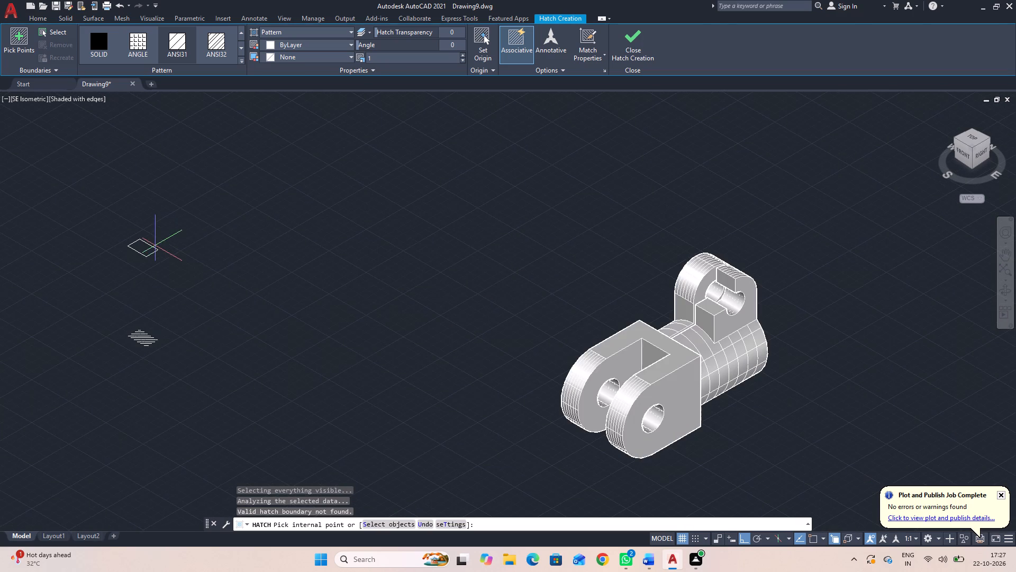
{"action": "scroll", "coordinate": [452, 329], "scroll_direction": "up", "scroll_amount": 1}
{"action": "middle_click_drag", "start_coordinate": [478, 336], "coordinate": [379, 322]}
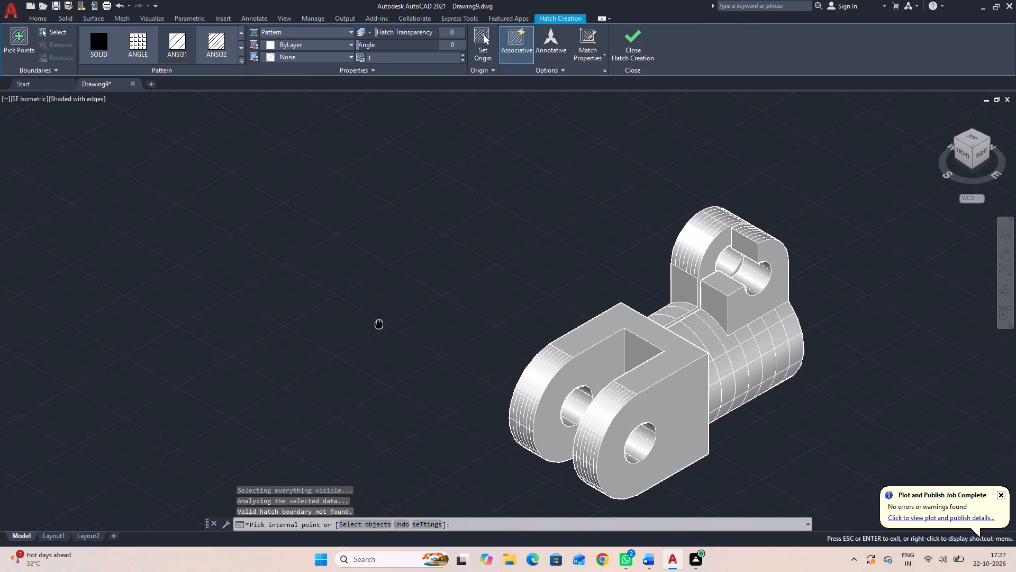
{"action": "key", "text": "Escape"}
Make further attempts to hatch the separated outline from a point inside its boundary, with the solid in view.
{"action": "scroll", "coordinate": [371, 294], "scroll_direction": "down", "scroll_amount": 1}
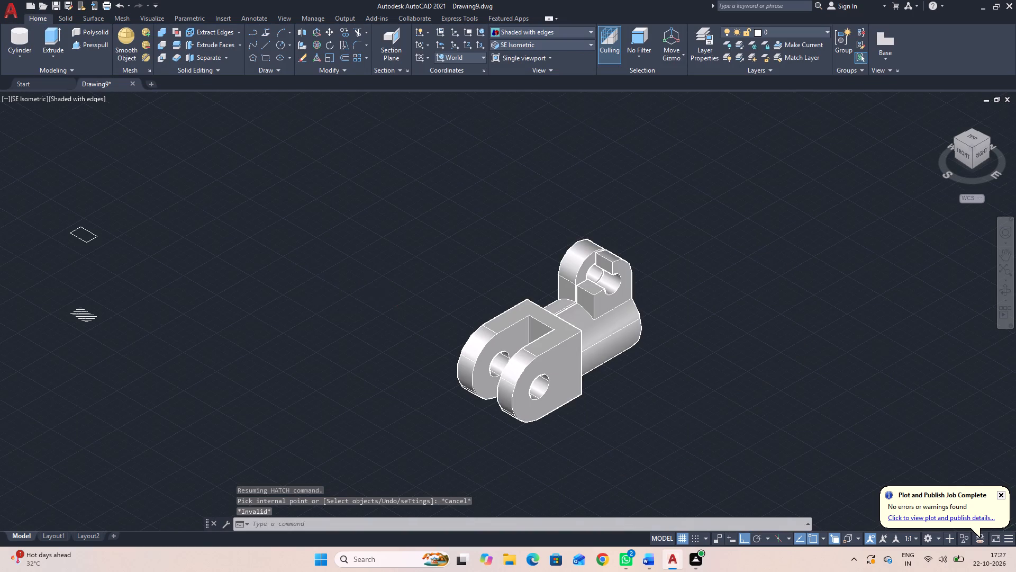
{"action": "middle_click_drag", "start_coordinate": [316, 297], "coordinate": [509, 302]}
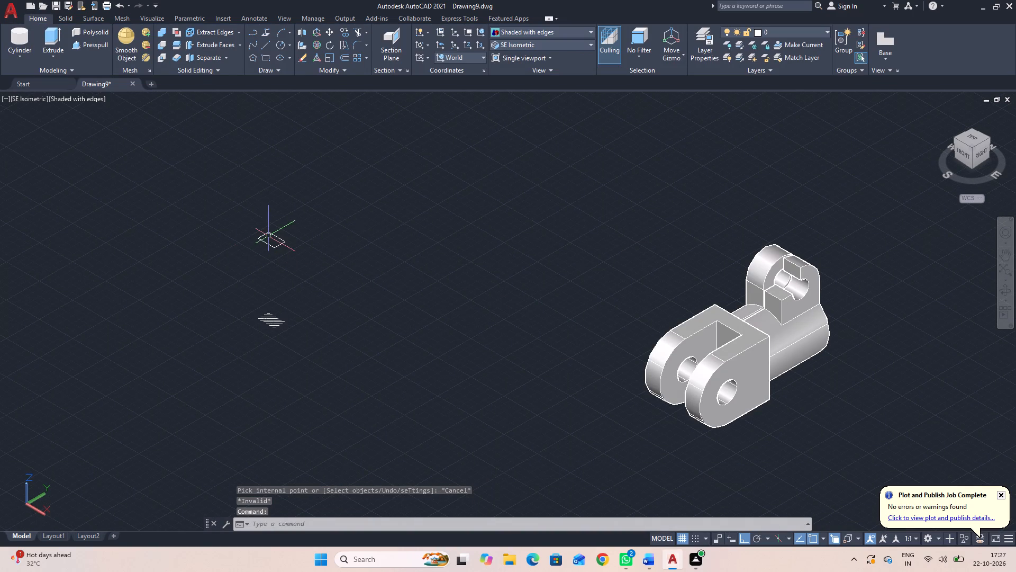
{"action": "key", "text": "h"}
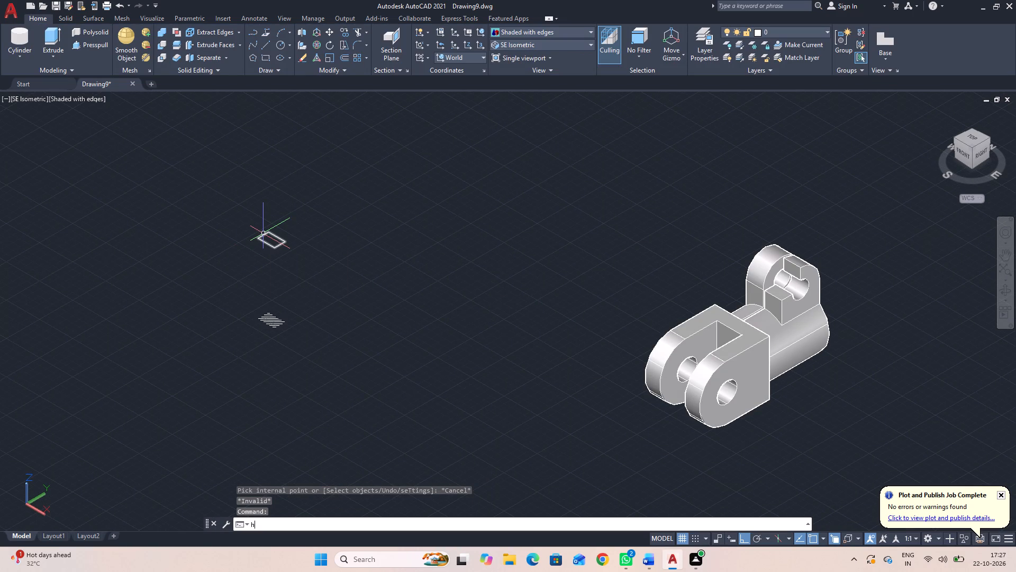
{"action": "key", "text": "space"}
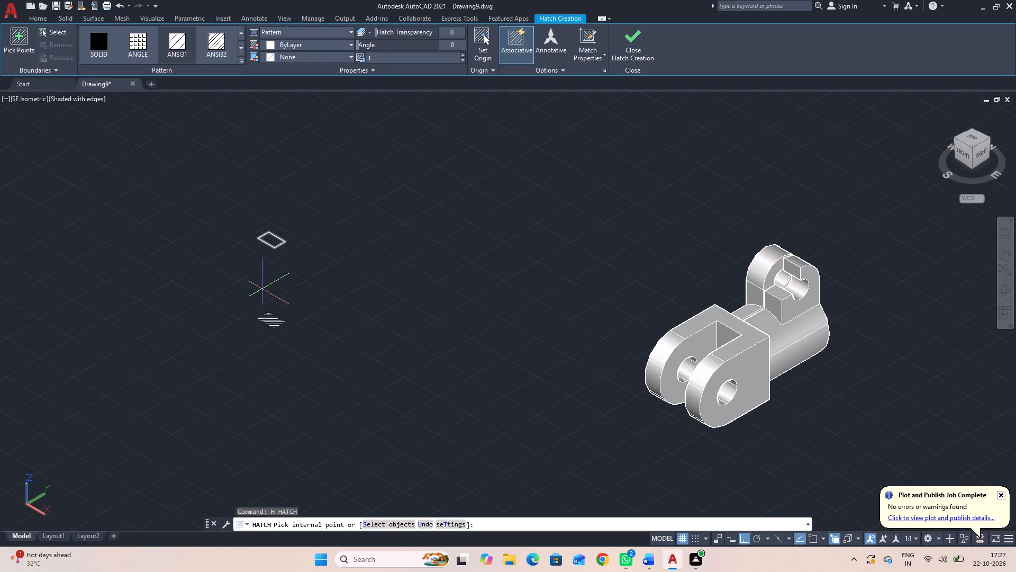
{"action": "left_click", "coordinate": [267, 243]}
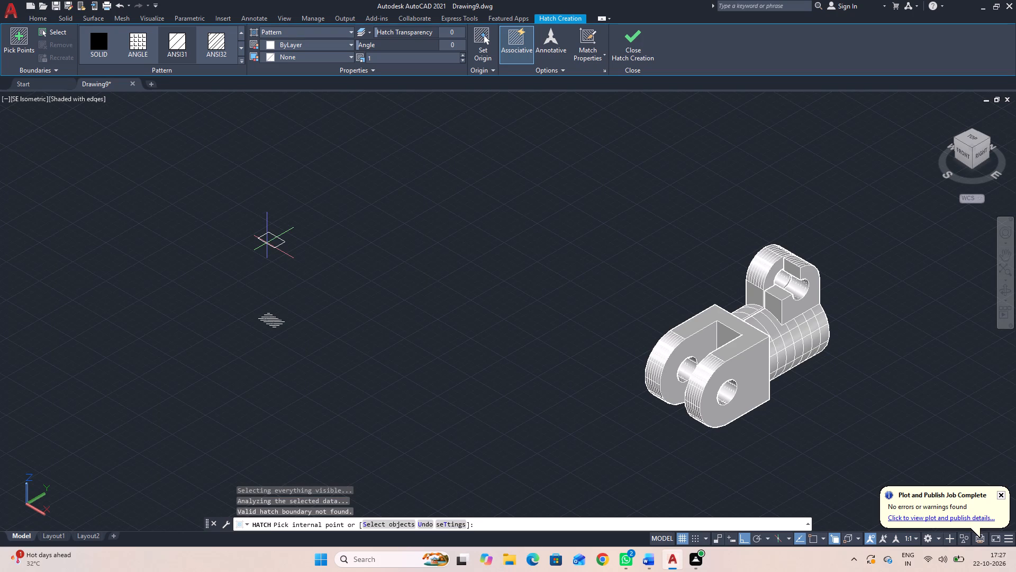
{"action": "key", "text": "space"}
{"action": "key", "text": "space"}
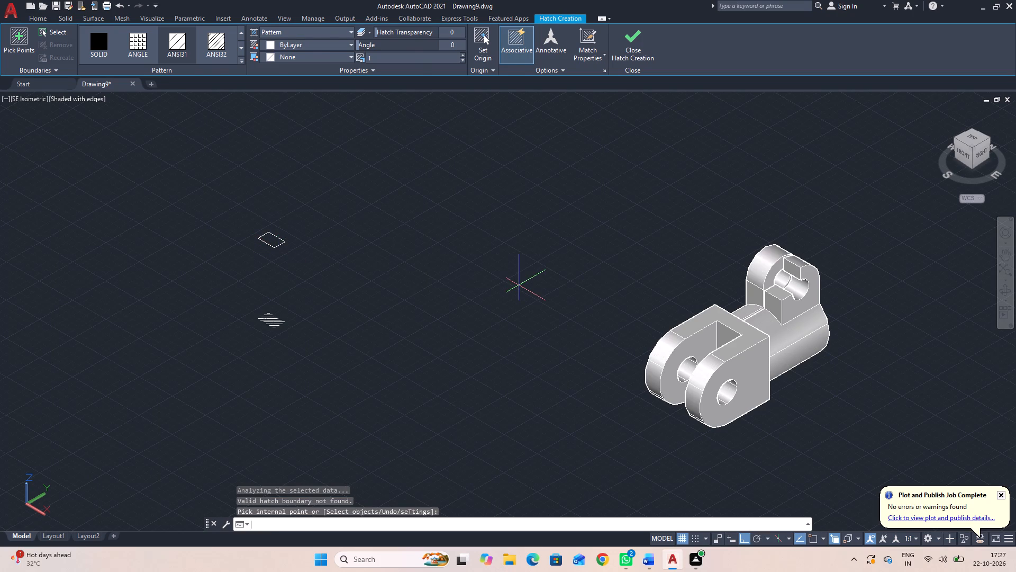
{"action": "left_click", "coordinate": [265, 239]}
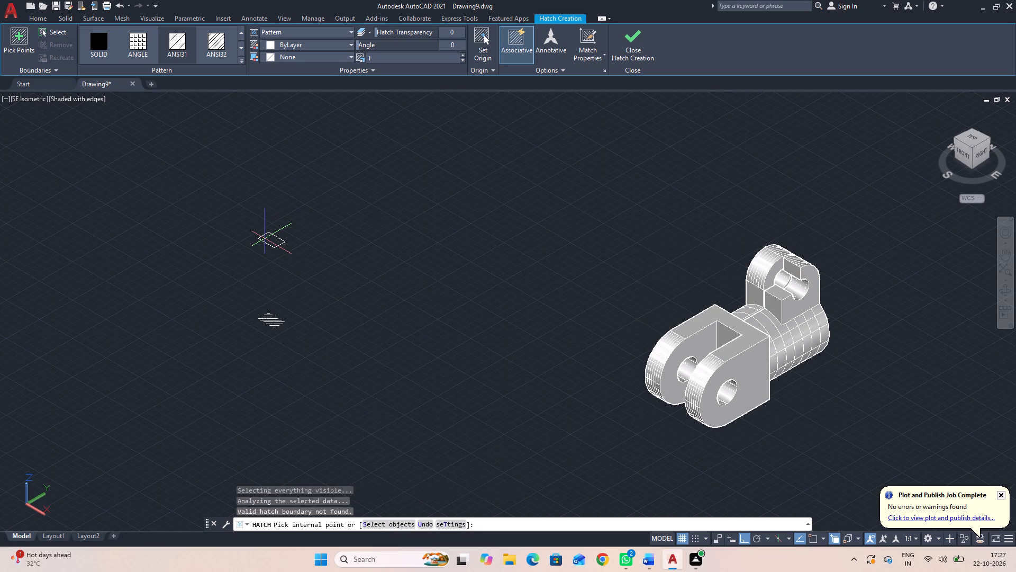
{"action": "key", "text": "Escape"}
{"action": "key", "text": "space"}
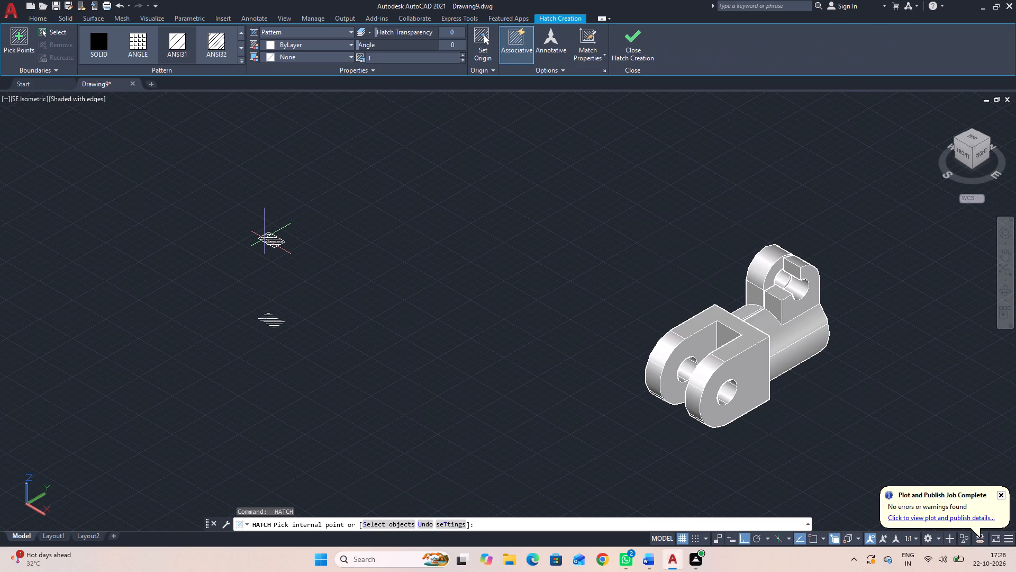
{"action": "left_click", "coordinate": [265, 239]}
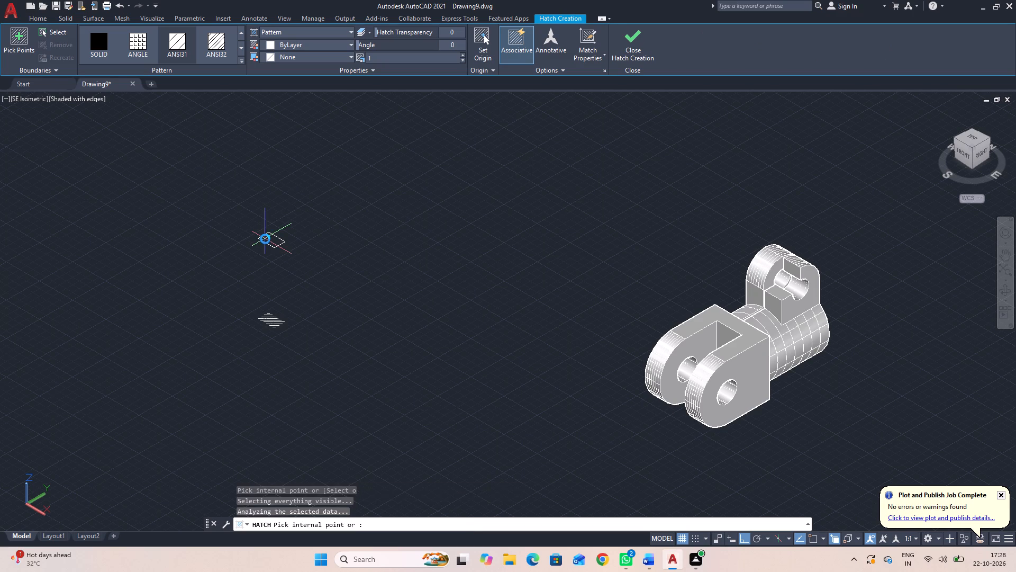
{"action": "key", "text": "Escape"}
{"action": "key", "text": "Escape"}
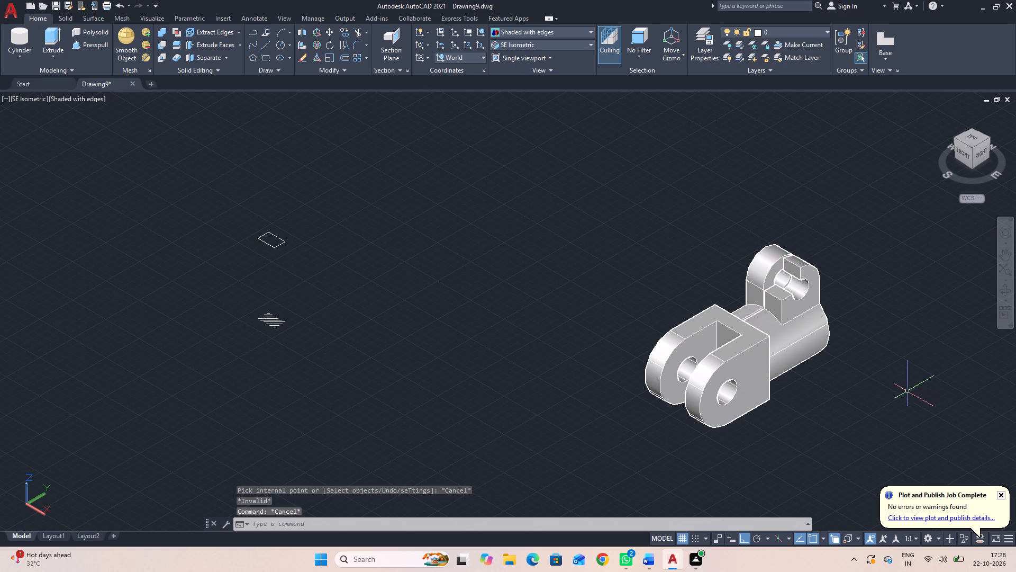
Delete the separated outline and the loose hatch together.
{"action": "left_click", "coordinate": [342, 368]}
{"action": "left_click", "coordinate": [142, 195]}
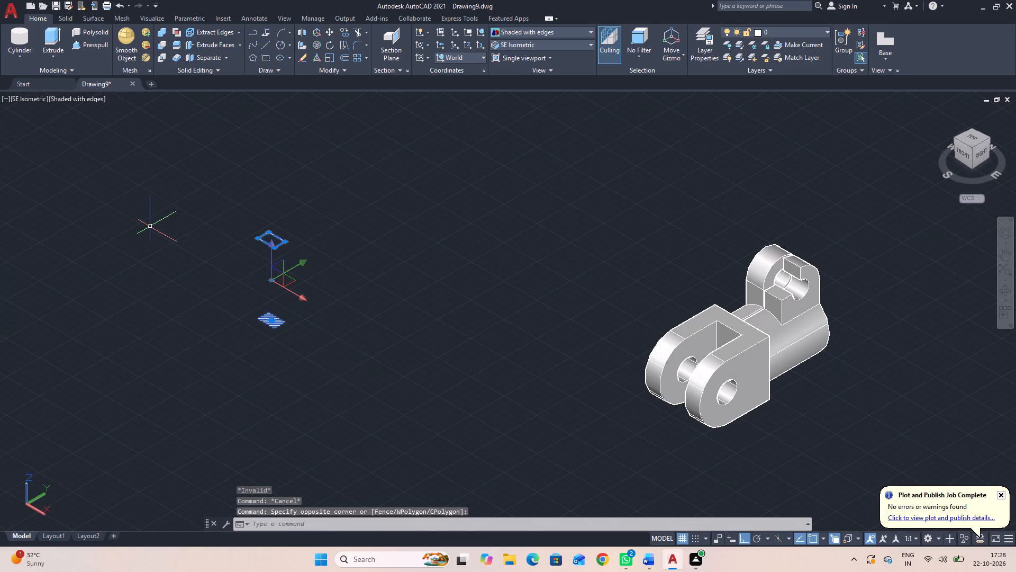
{"action": "key", "text": "Delete"}
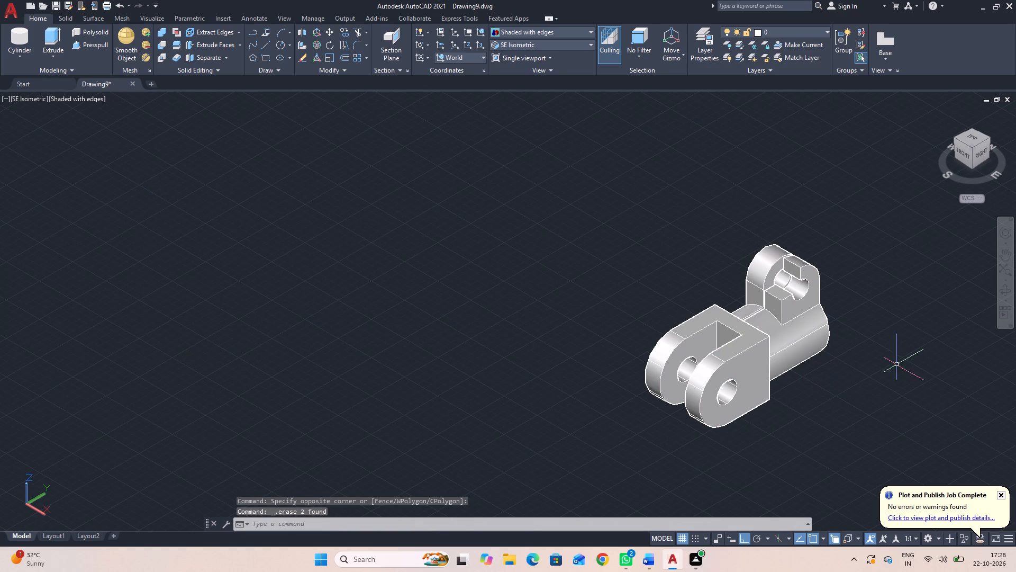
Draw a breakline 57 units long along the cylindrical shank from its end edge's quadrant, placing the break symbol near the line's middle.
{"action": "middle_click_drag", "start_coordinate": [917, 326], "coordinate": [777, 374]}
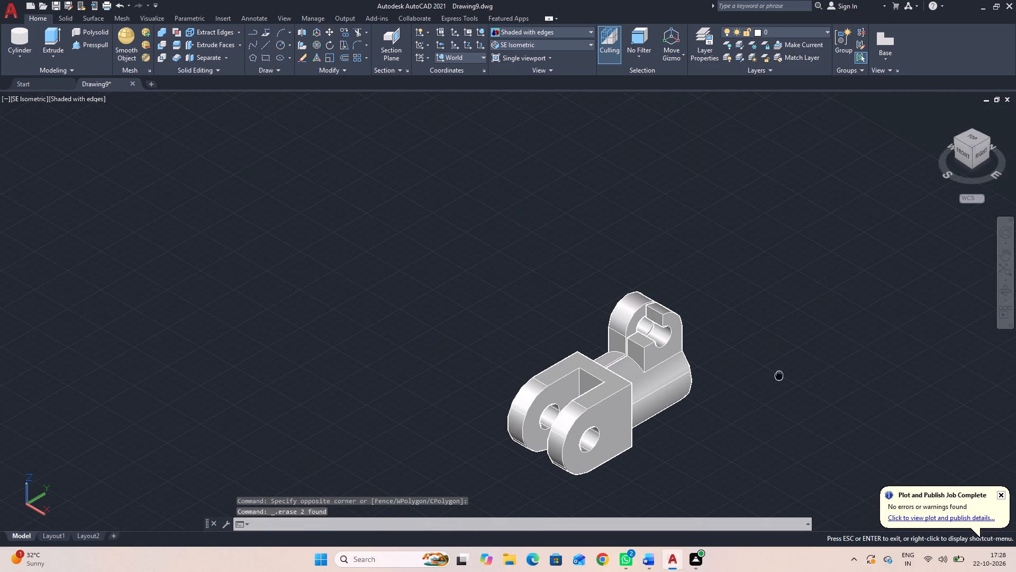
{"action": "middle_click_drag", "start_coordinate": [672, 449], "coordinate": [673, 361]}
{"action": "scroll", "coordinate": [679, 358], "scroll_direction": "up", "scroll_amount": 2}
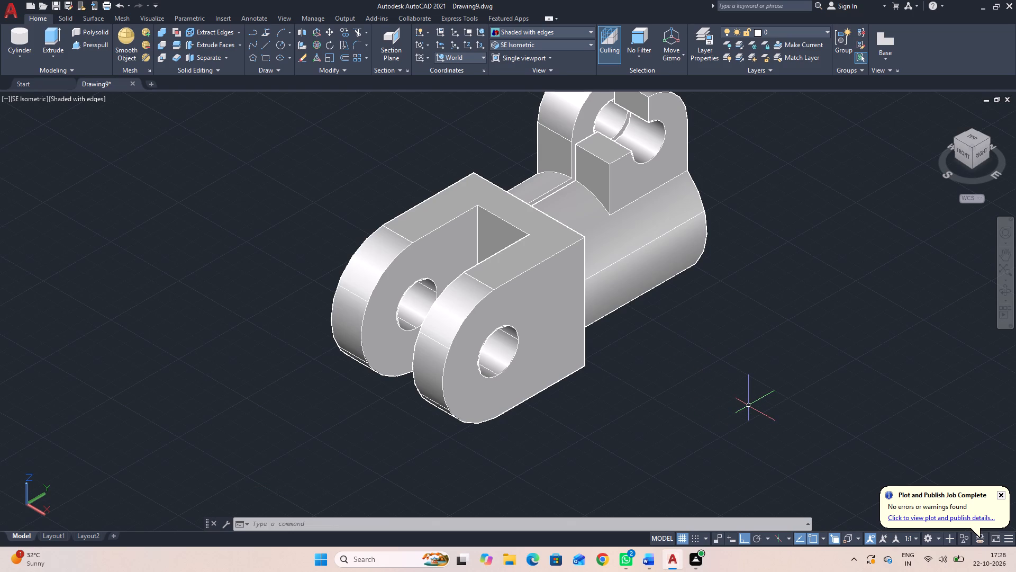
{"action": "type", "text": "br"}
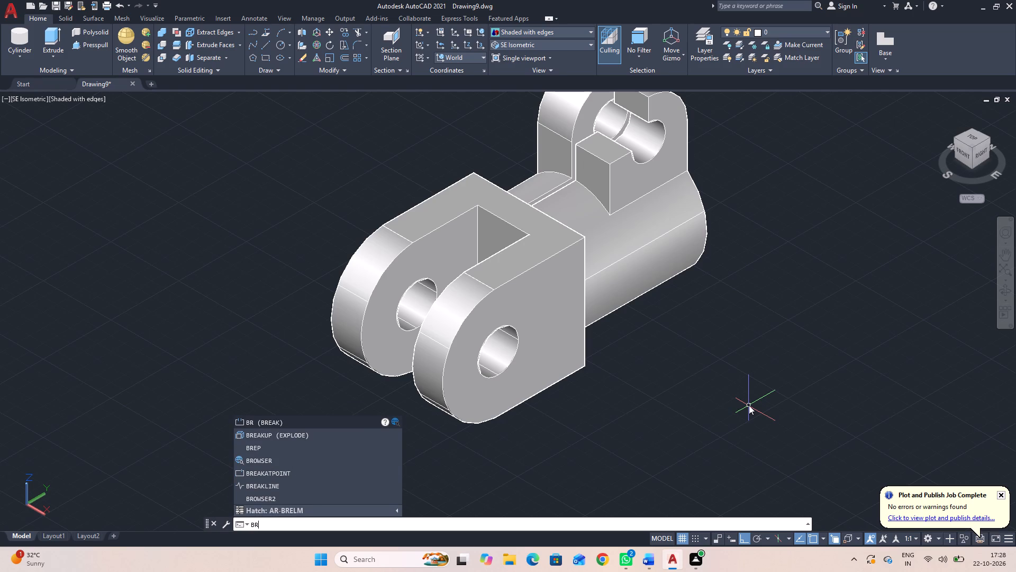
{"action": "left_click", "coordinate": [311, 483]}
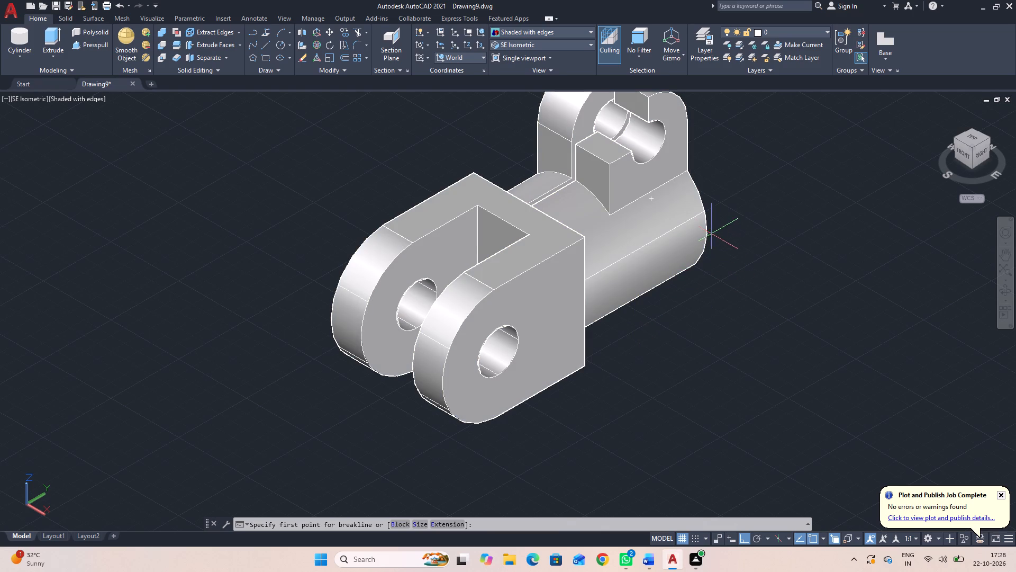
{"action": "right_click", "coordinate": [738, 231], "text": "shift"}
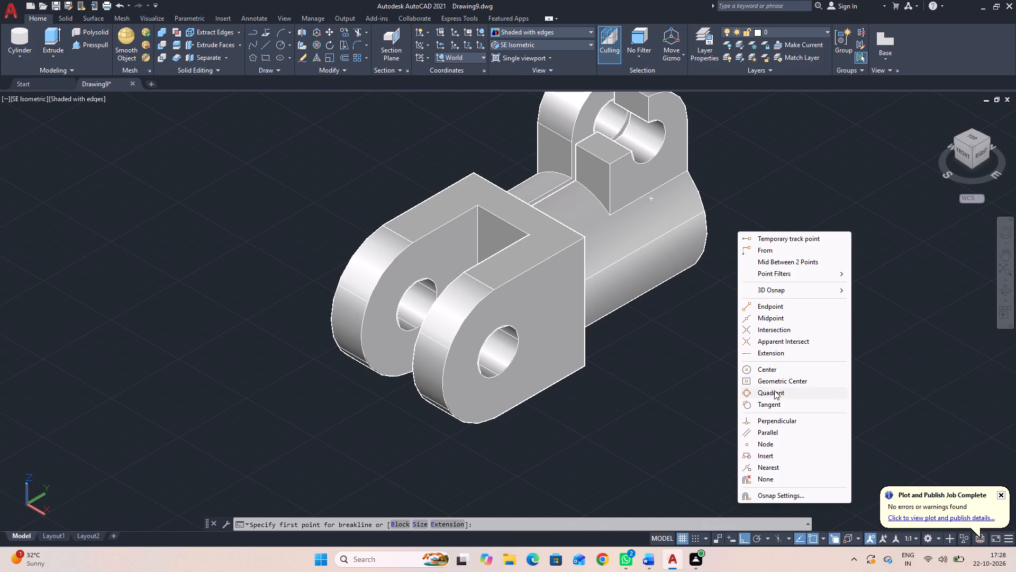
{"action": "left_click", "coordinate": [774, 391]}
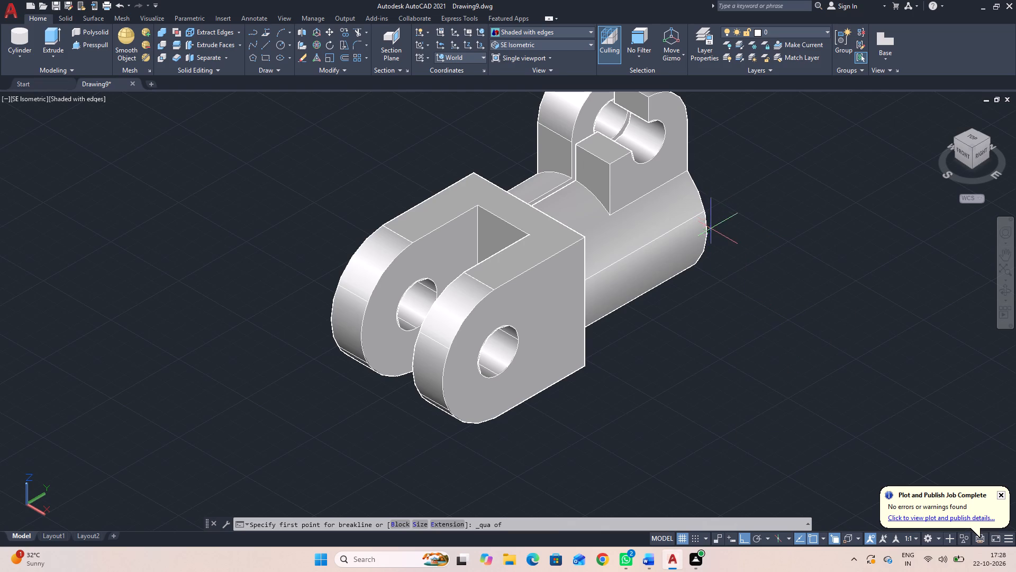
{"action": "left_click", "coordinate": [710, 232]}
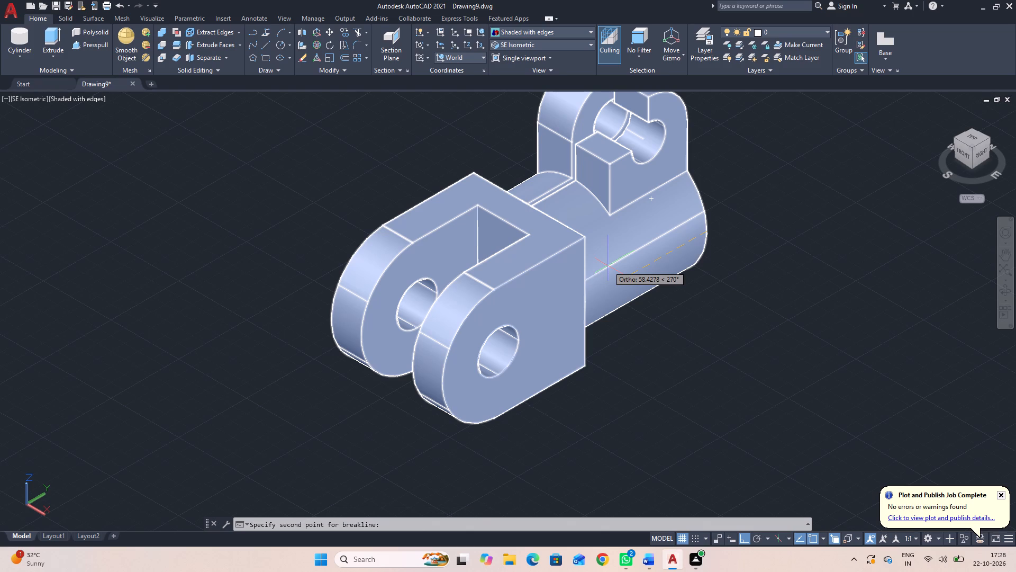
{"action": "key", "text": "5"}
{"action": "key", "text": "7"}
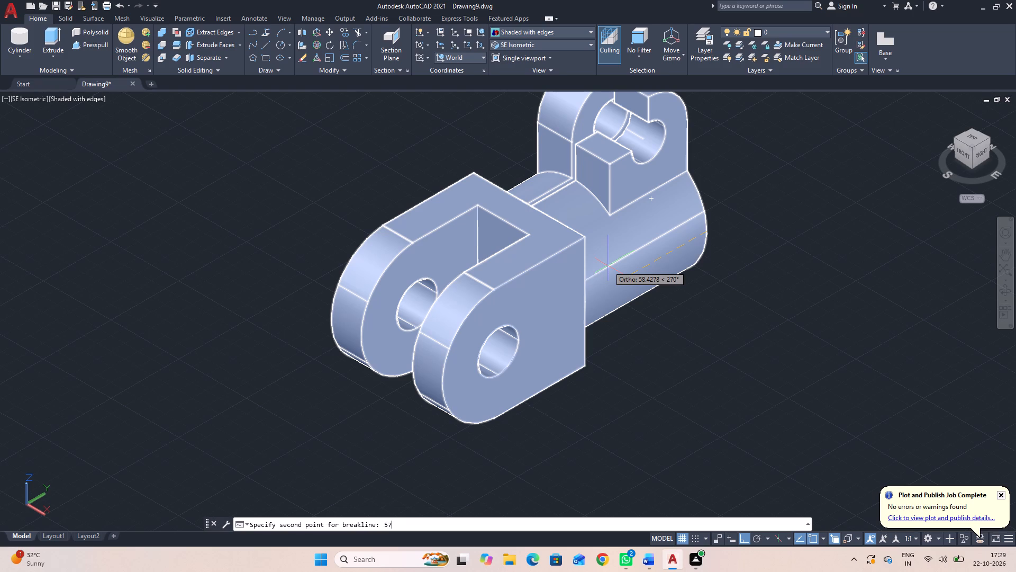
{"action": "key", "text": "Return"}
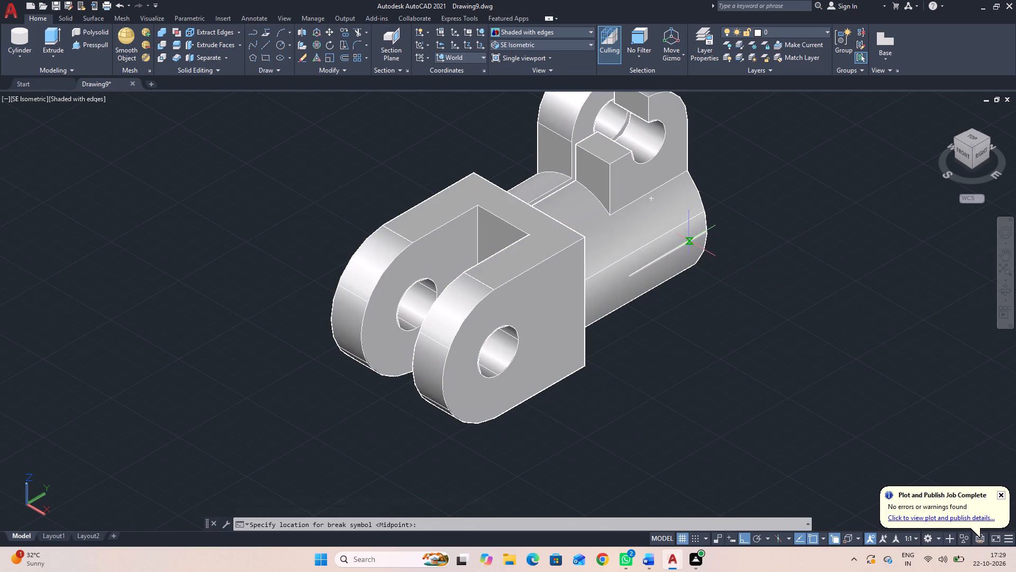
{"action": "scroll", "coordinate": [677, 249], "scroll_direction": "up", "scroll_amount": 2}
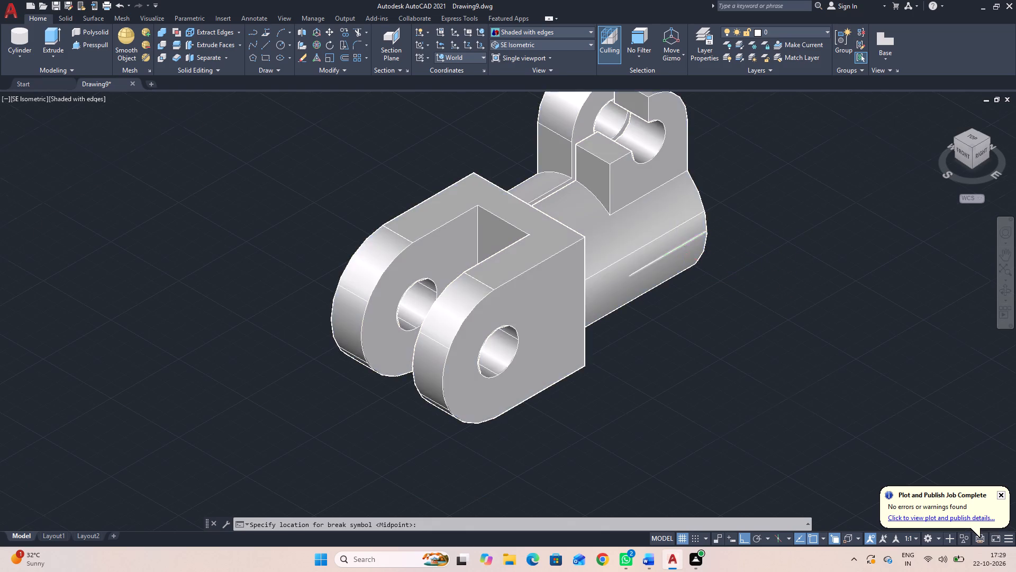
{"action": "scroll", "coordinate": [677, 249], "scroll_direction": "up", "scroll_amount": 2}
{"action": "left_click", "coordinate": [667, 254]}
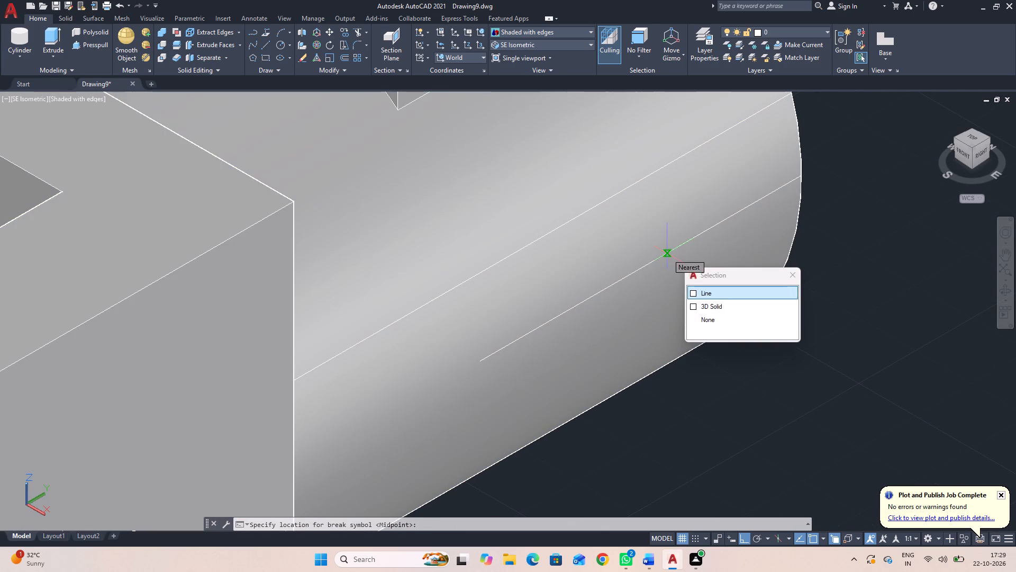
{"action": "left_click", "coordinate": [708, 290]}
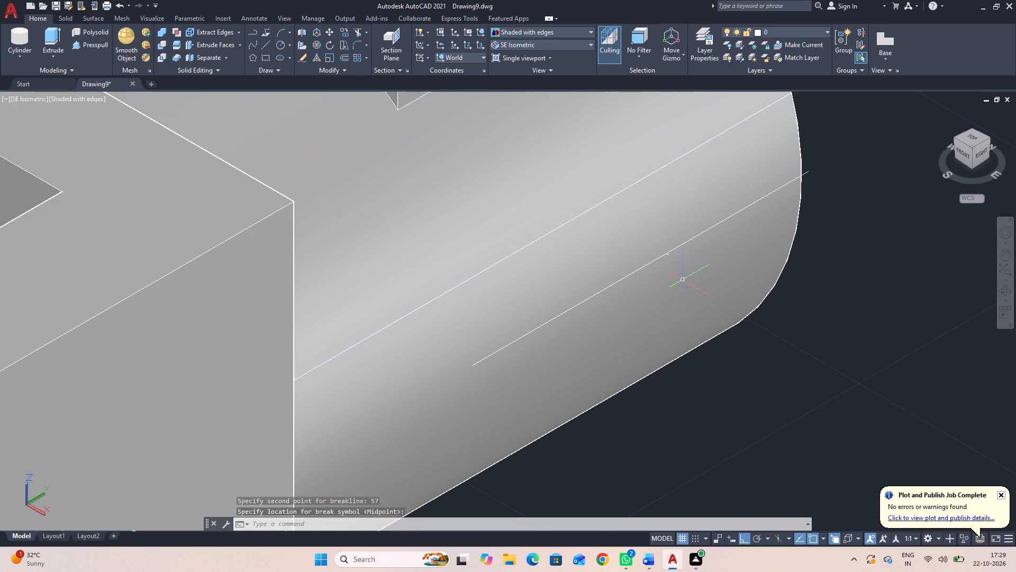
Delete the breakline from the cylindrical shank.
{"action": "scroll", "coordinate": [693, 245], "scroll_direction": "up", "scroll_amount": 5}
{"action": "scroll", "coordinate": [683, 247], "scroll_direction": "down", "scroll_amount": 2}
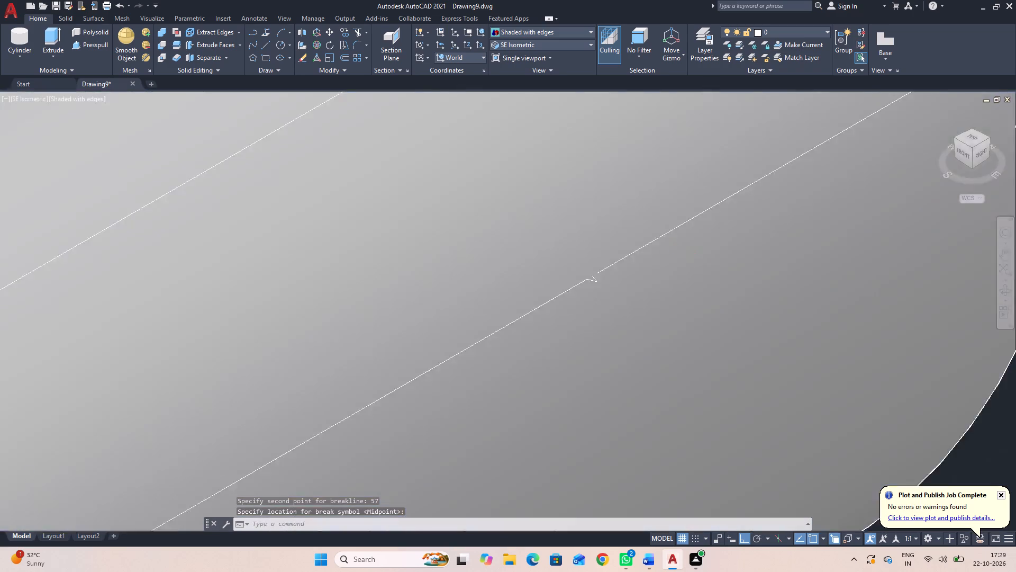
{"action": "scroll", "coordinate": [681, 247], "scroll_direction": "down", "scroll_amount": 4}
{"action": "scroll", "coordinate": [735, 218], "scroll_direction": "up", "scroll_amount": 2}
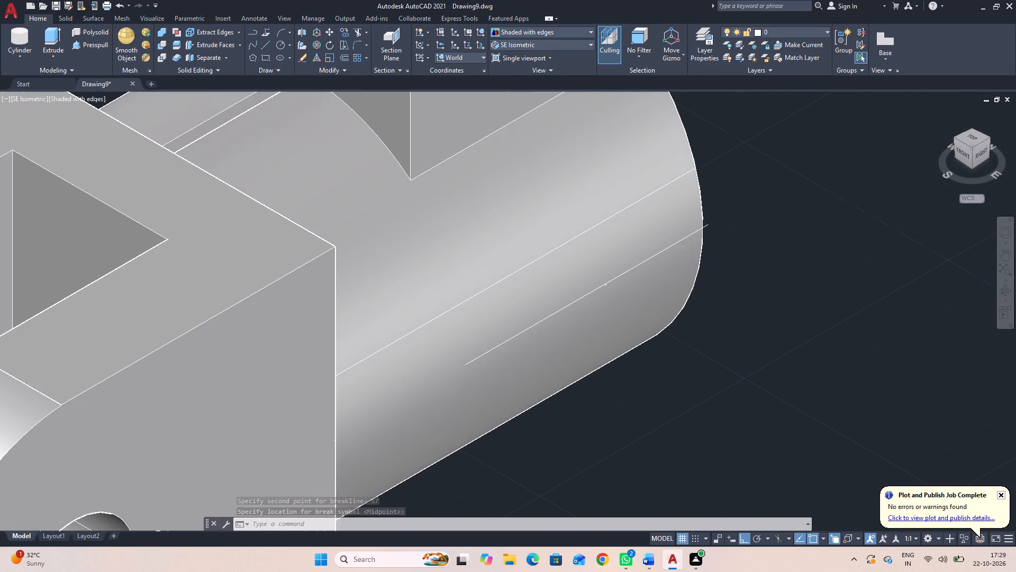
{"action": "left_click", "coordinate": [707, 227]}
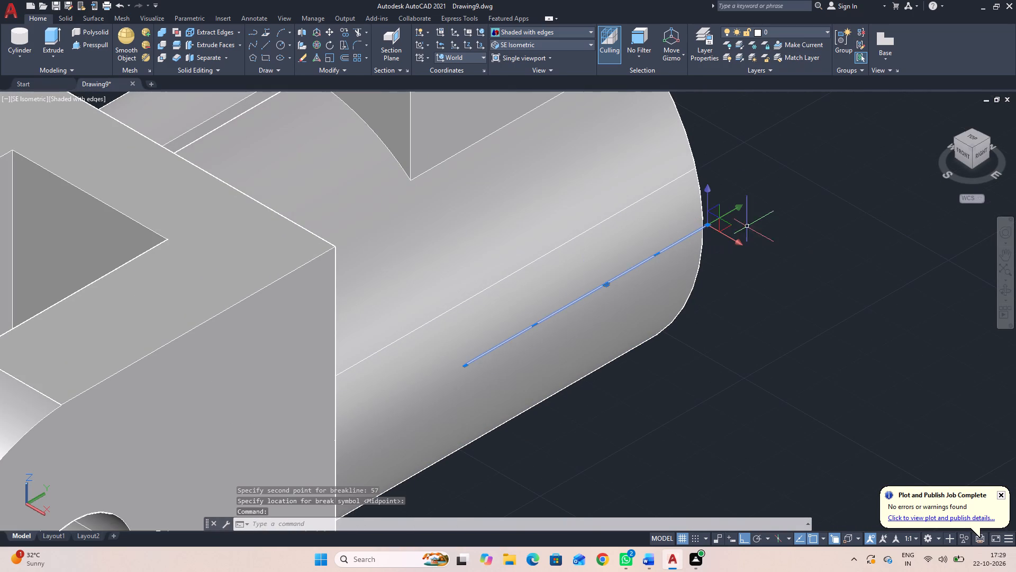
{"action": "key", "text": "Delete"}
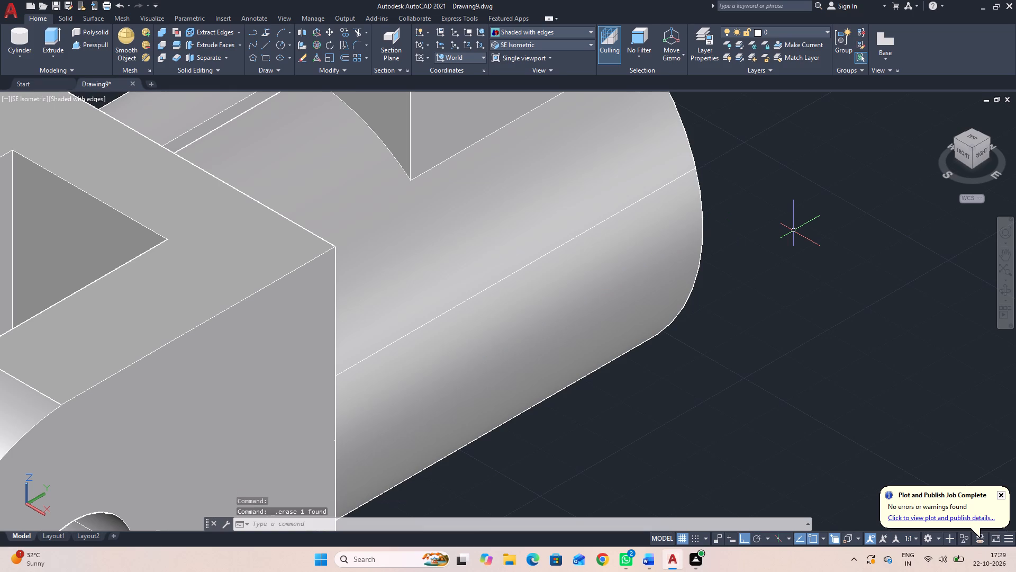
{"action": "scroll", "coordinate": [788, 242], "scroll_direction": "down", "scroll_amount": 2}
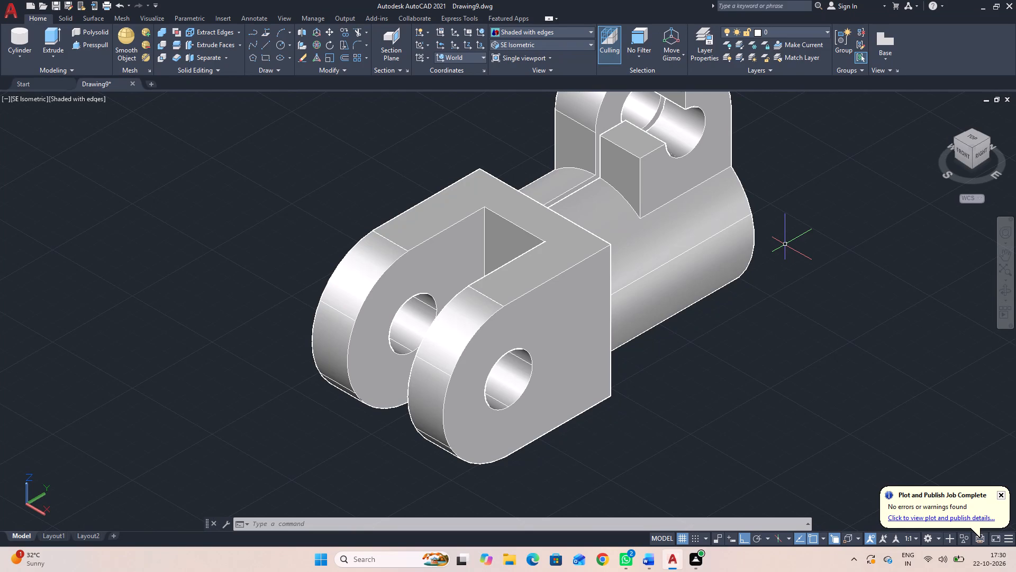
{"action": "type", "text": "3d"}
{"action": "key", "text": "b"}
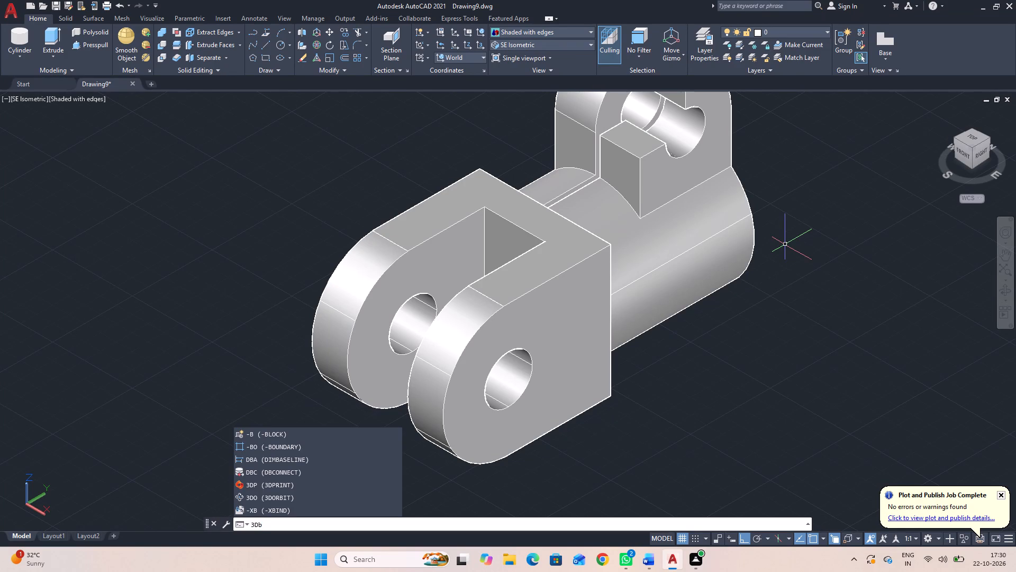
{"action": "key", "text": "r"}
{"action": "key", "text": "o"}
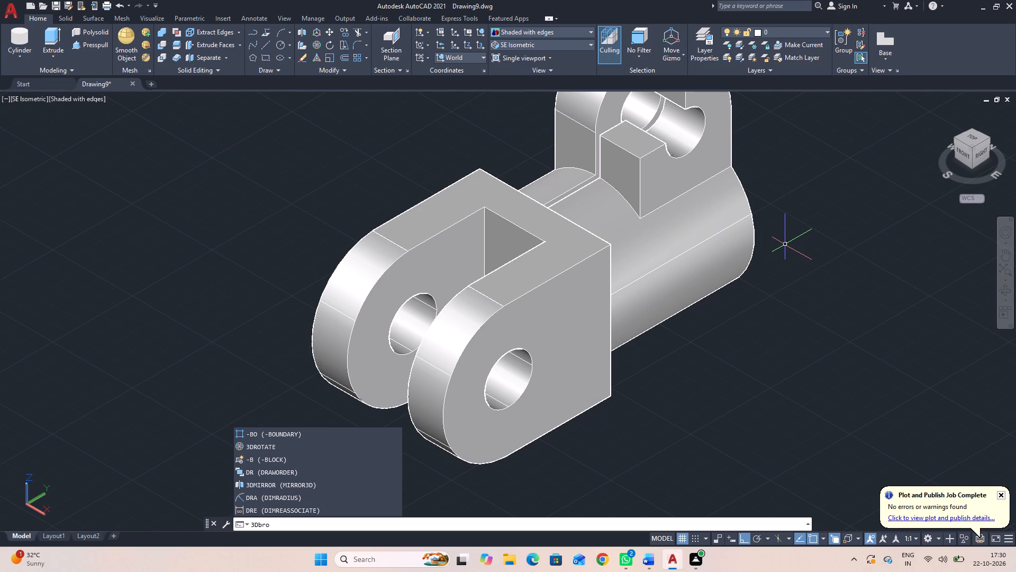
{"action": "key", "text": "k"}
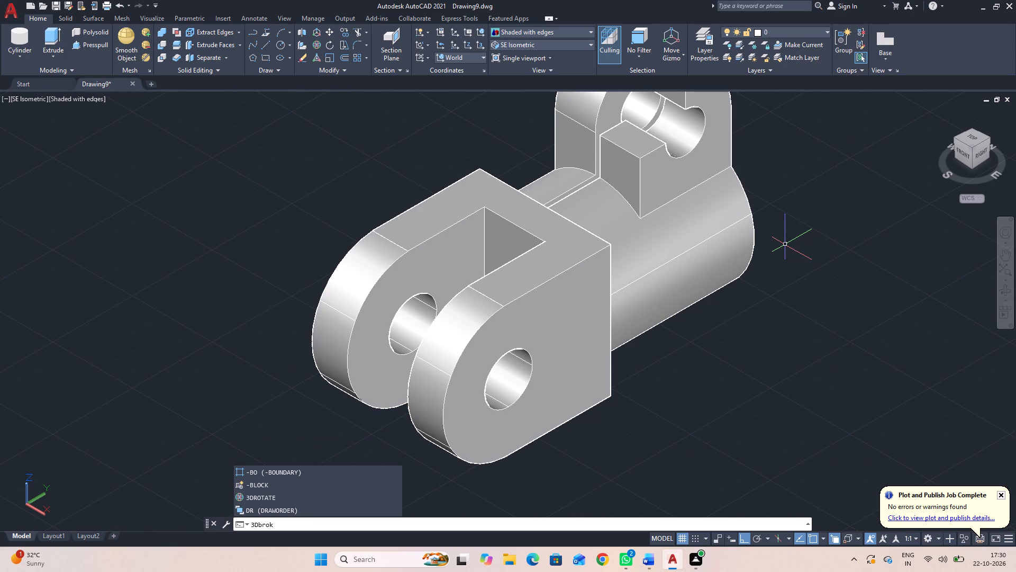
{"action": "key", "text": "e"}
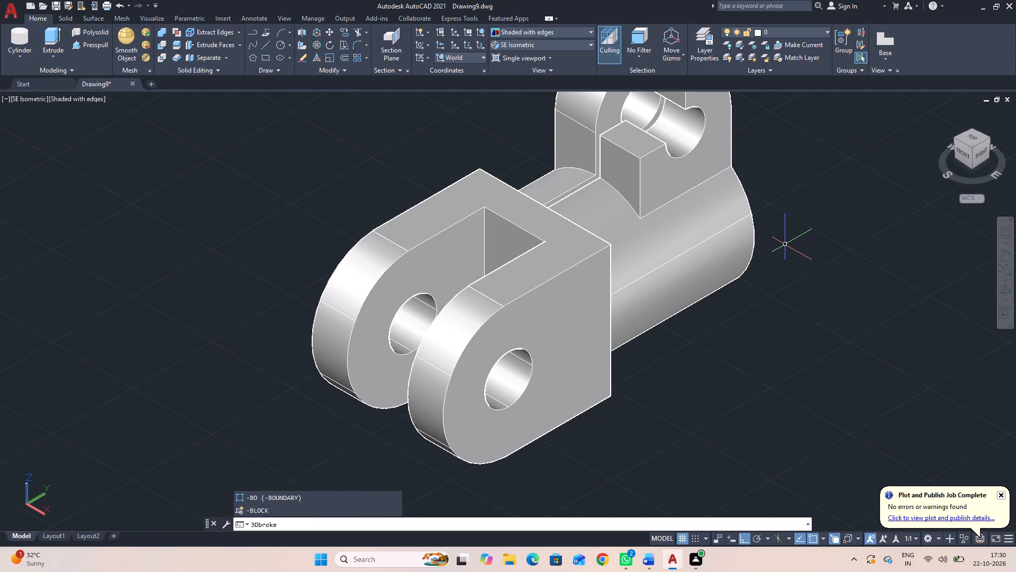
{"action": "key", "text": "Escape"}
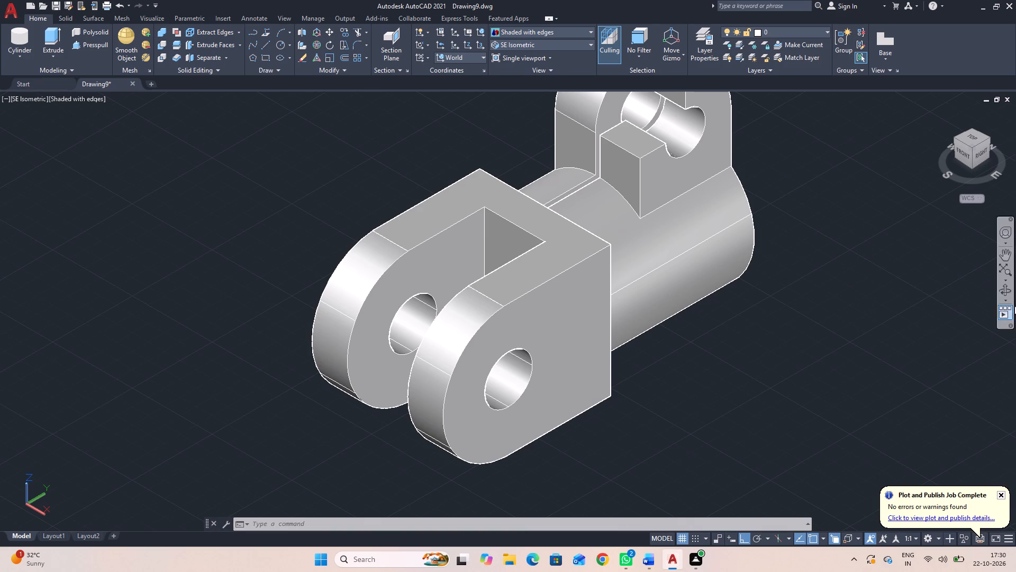
Draw a straight line 57 units long from the quadrant of the shank's end edge along the shank toward the fork.
{"action": "left_click", "coordinate": [1001, 288]}
{"action": "left_click_drag", "start_coordinate": [941, 306], "coordinate": [886, 325]}
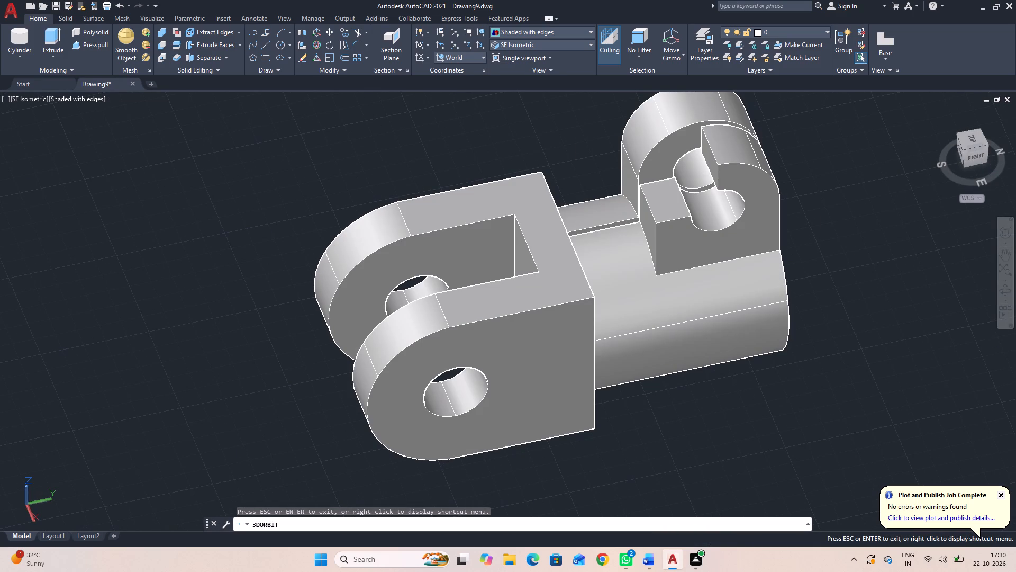
{"action": "left_click_drag", "start_coordinate": [884, 341], "coordinate": [879, 327]}
{"action": "key", "text": "Escape"}
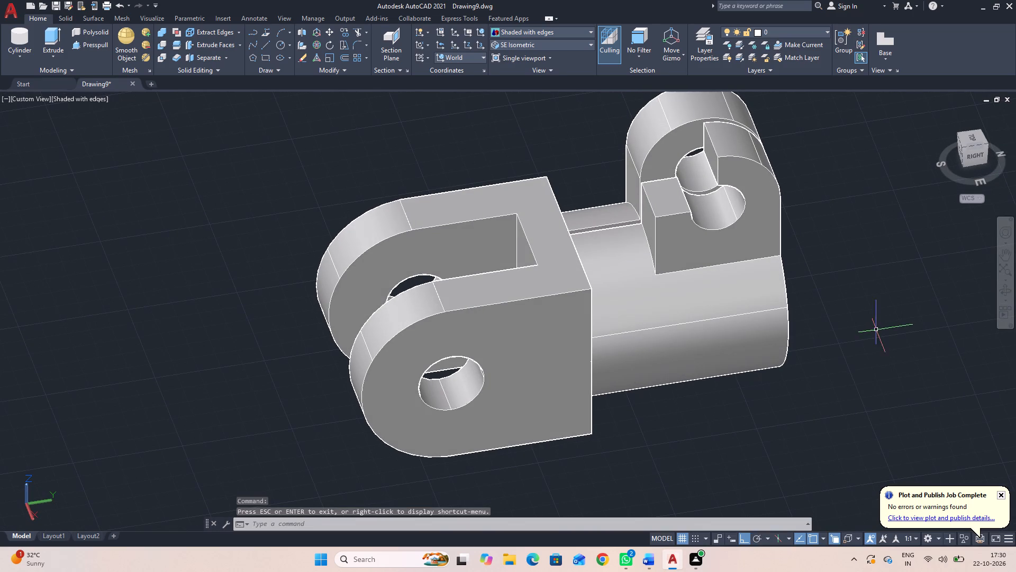
{"action": "key", "text": "l"}
{"action": "key", "text": "space"}
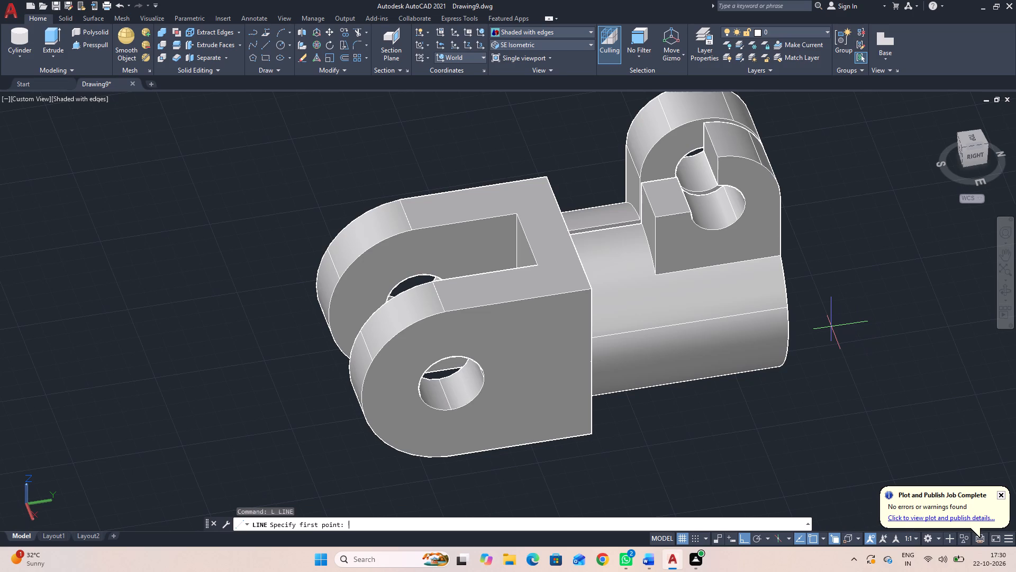
{"action": "right_click", "coordinate": [829, 326], "text": "shift"}
{"action": "left_click", "coordinate": [853, 213]}
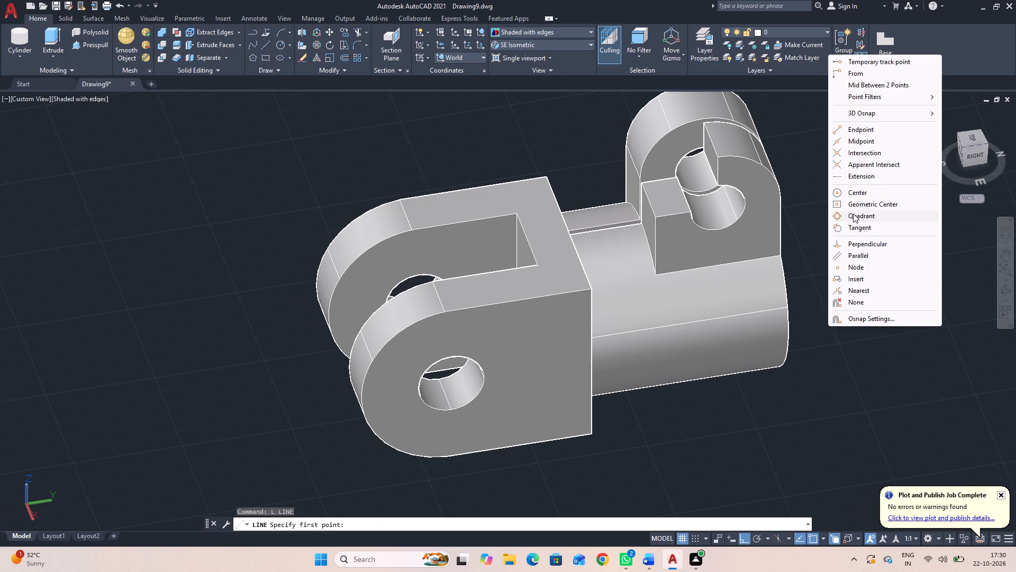
{"action": "left_click", "coordinate": [787, 332]}
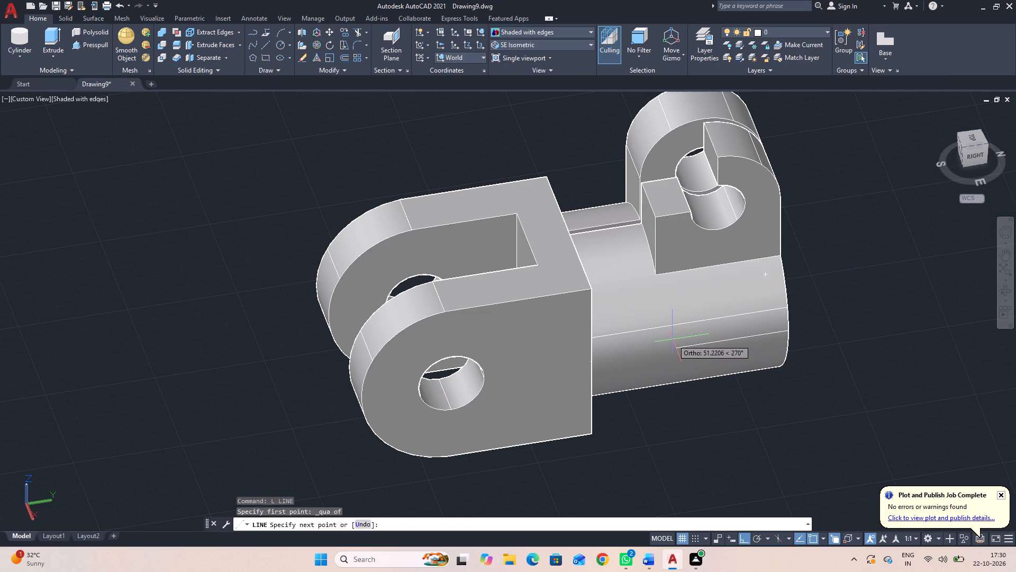
{"action": "type", "text": "57"}
{"action": "key", "text": "Return"}
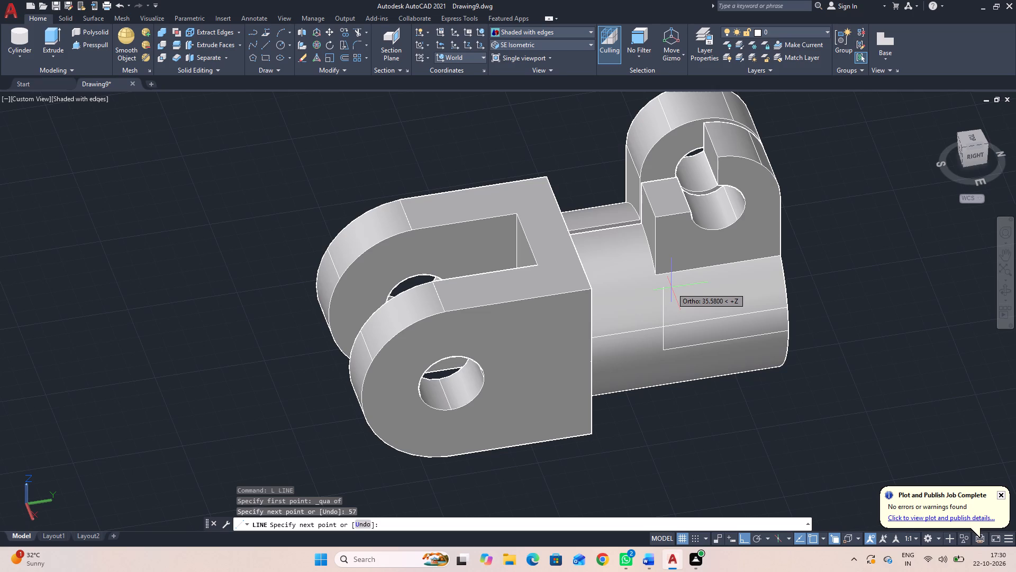
{"action": "key", "text": "Escape"}
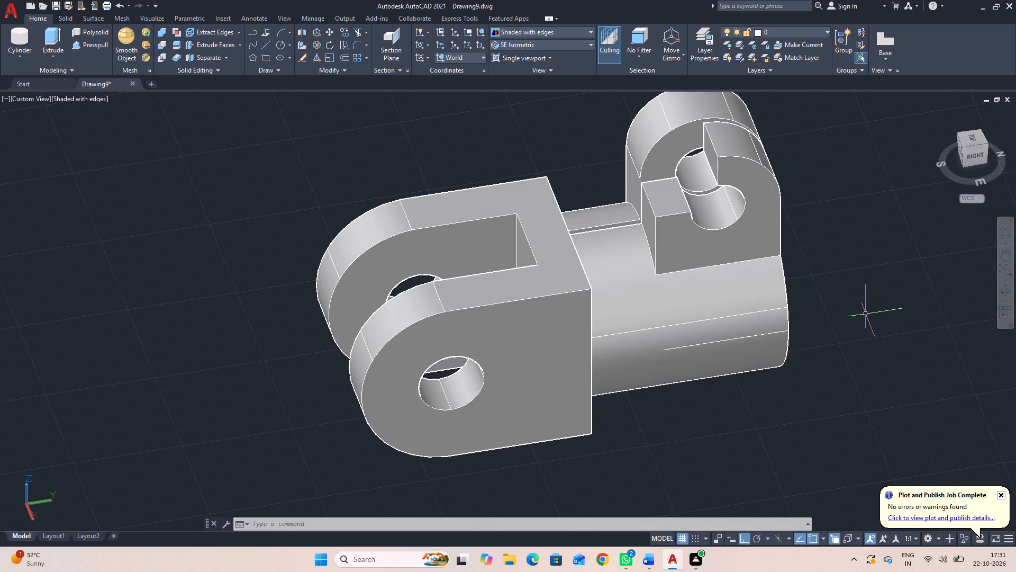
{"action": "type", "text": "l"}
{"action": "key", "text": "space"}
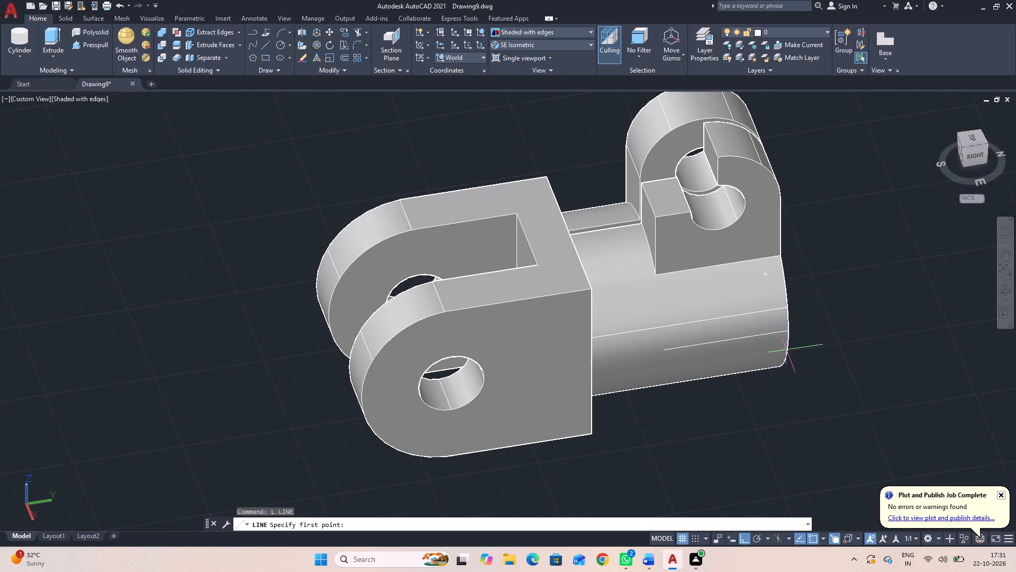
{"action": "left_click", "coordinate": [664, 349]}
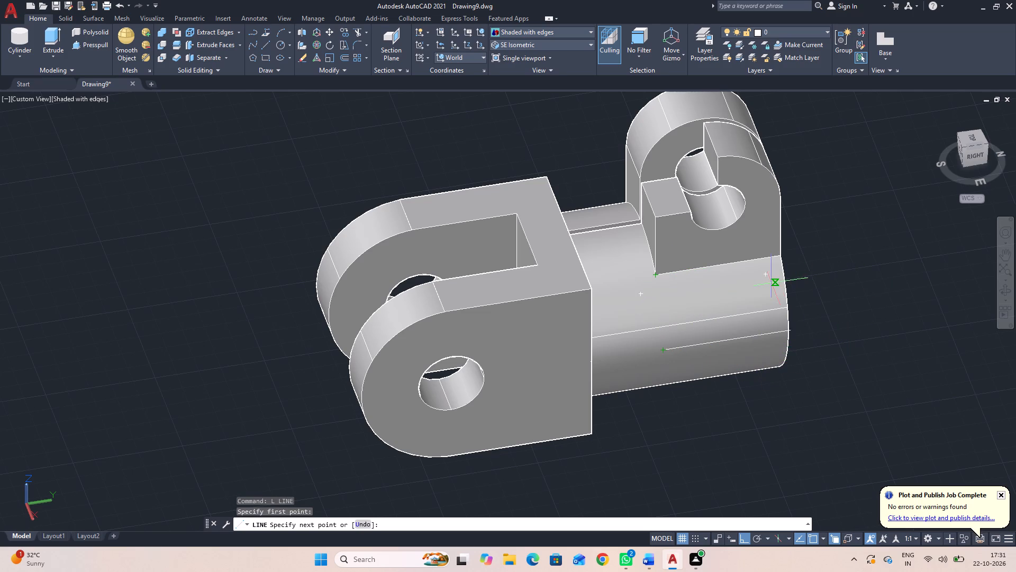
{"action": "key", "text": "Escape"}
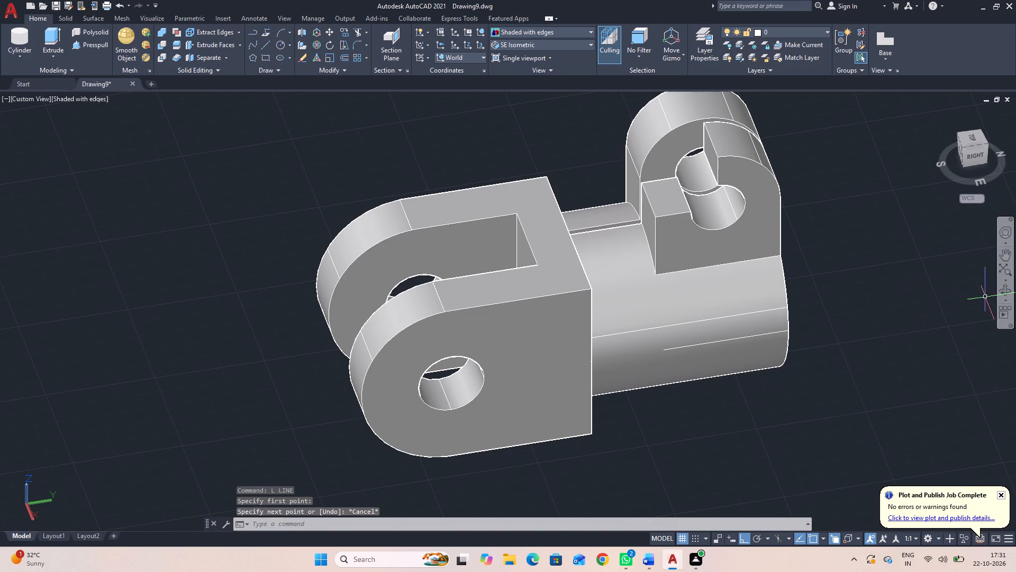
Draw connected orthogonal lines on the shank's end face from its side quadrant: about 24 units into the bore, upward, and outward past the shank.
{"action": "left_click", "coordinate": [1003, 288]}
{"action": "left_click_drag", "start_coordinate": [941, 320], "coordinate": [800, 300]}
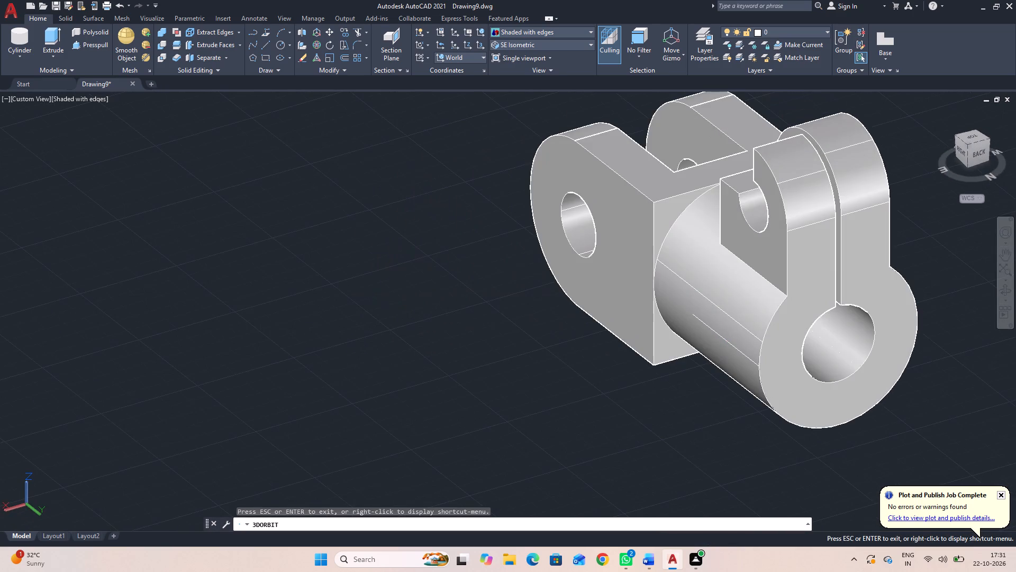
{"action": "left_click_drag", "start_coordinate": [646, 380], "coordinate": [616, 356]}
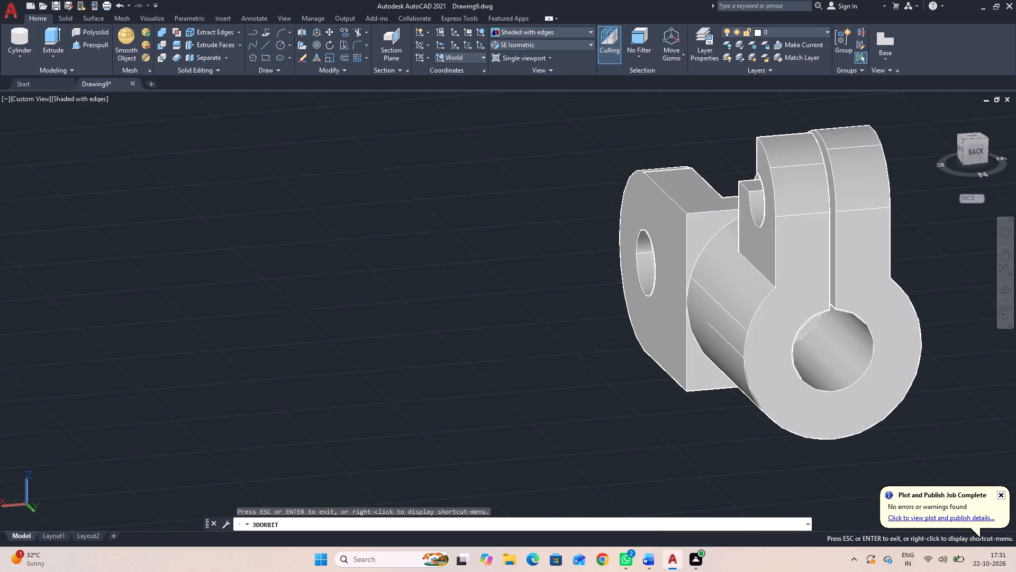
{"action": "key", "text": "Escape"}
{"action": "type", "text": "l"}
{"action": "key", "text": "space"}
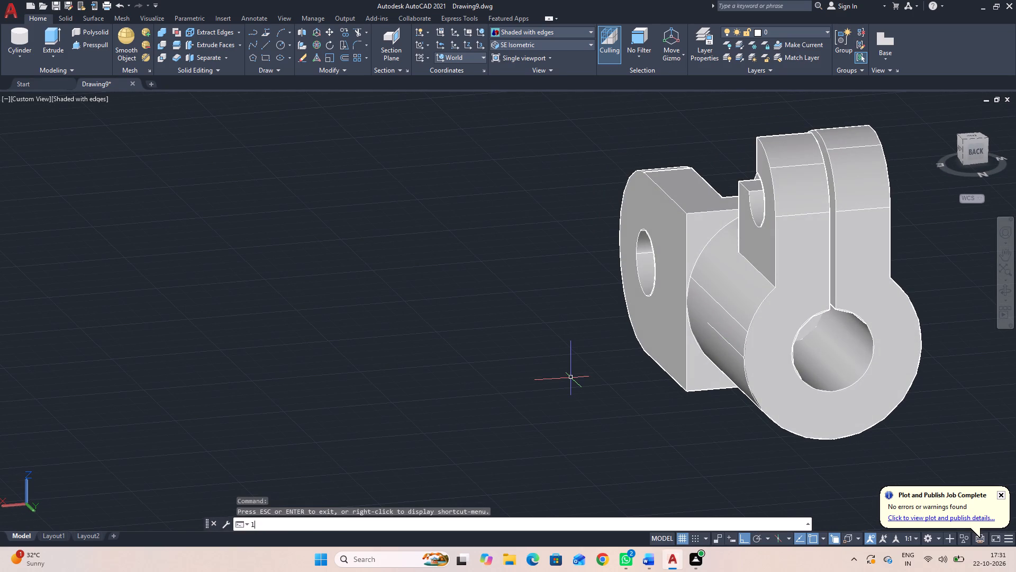
{"action": "left_click", "coordinate": [744, 357]}
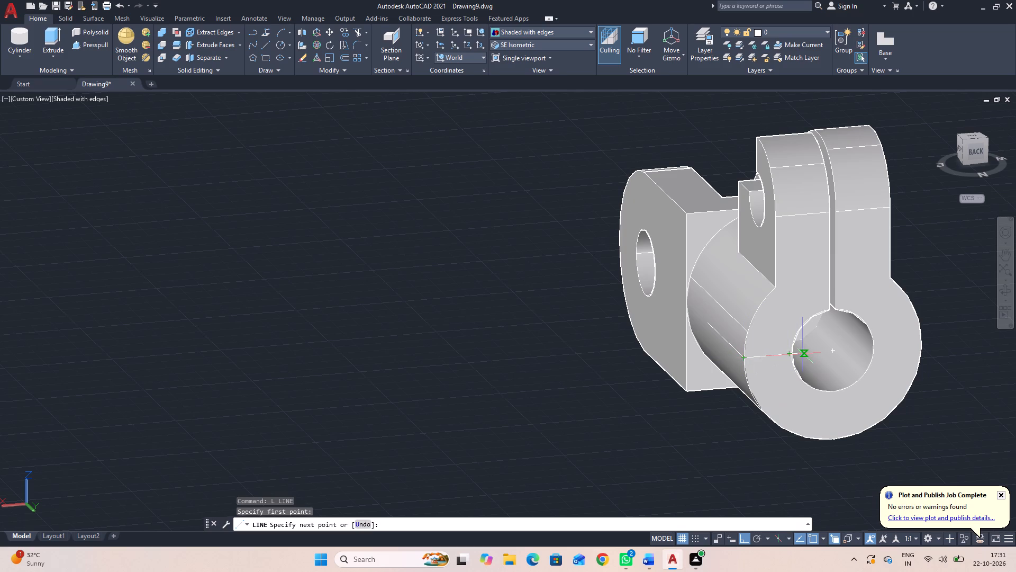
{"action": "scroll", "coordinate": [802, 354], "scroll_direction": "up", "scroll_amount": 4}
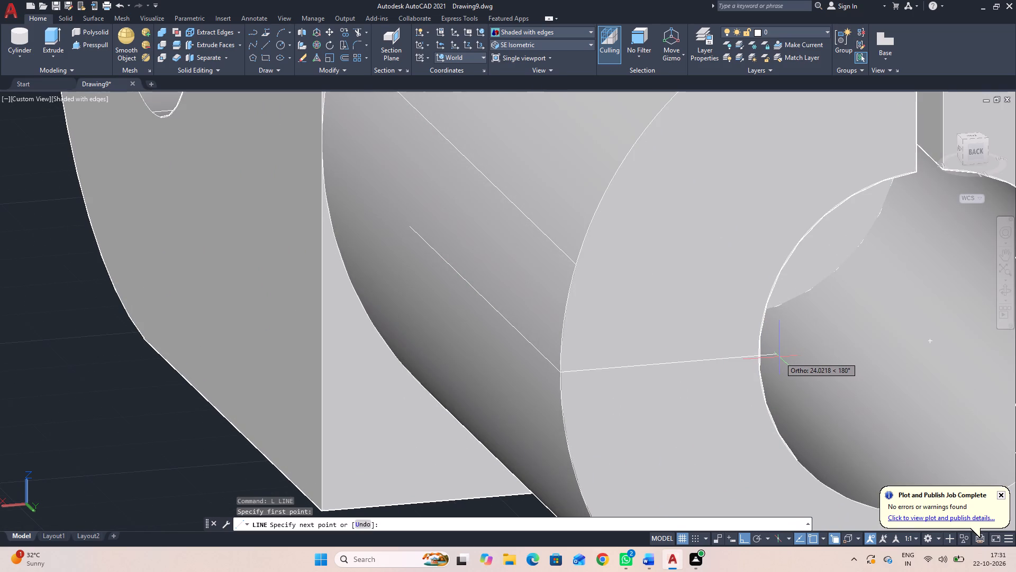
{"action": "left_click", "coordinate": [777, 354]}
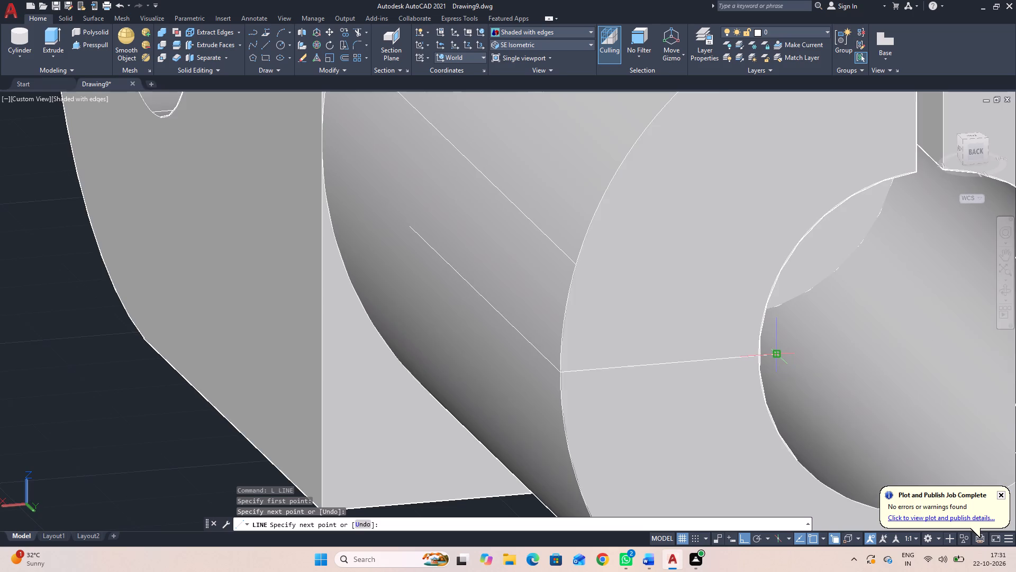
{"action": "scroll", "coordinate": [777, 354], "scroll_direction": "down", "scroll_amount": 2}
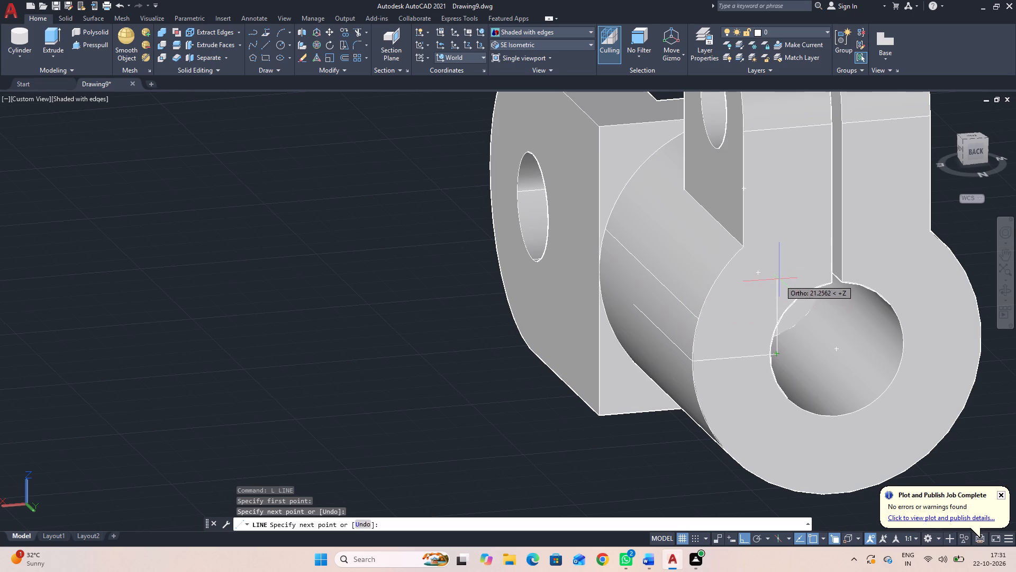
{"action": "left_click", "coordinate": [776, 262]}
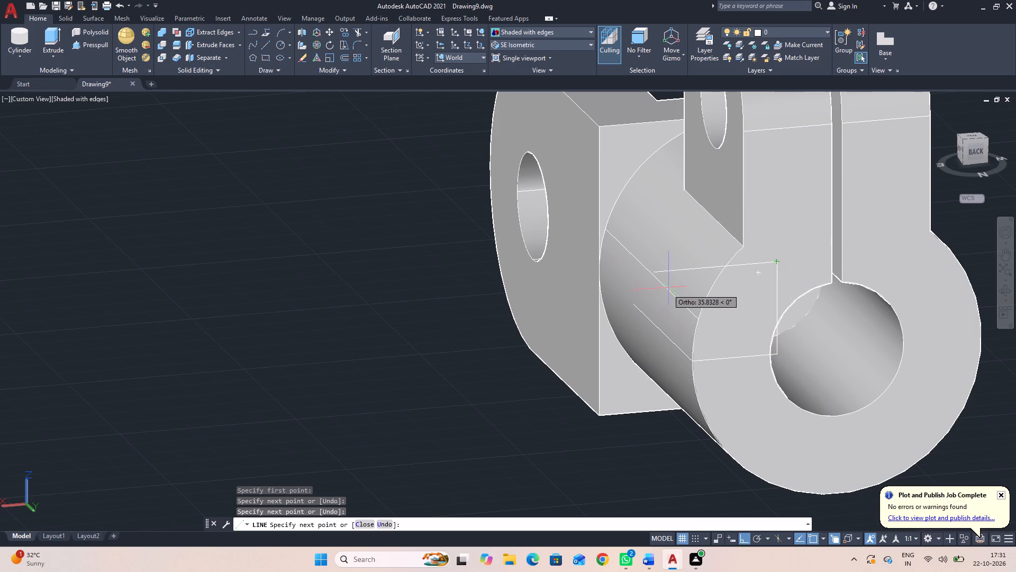
{"action": "left_click", "coordinate": [718, 268]}
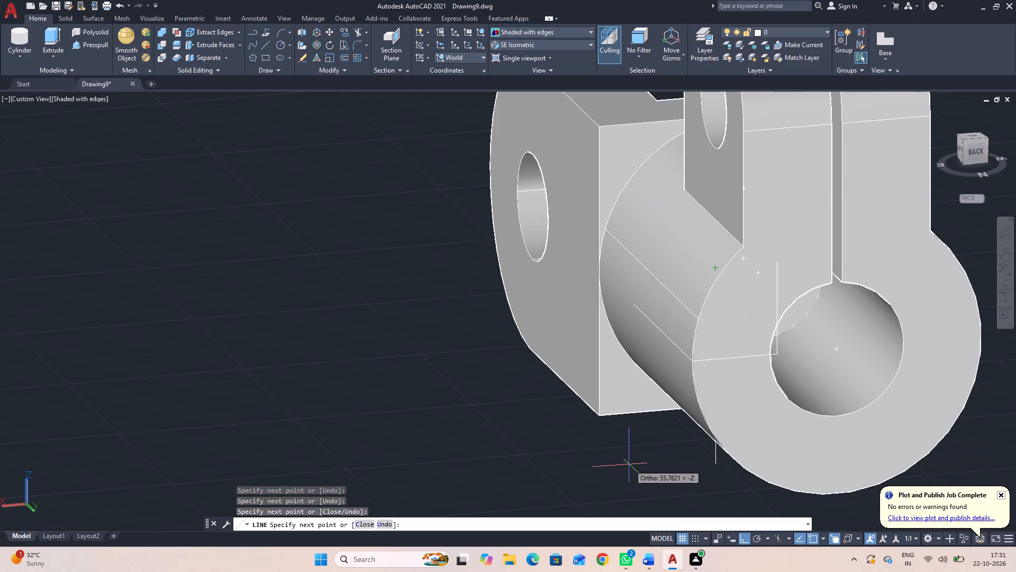
{"action": "key", "text": "ctrl+z"}
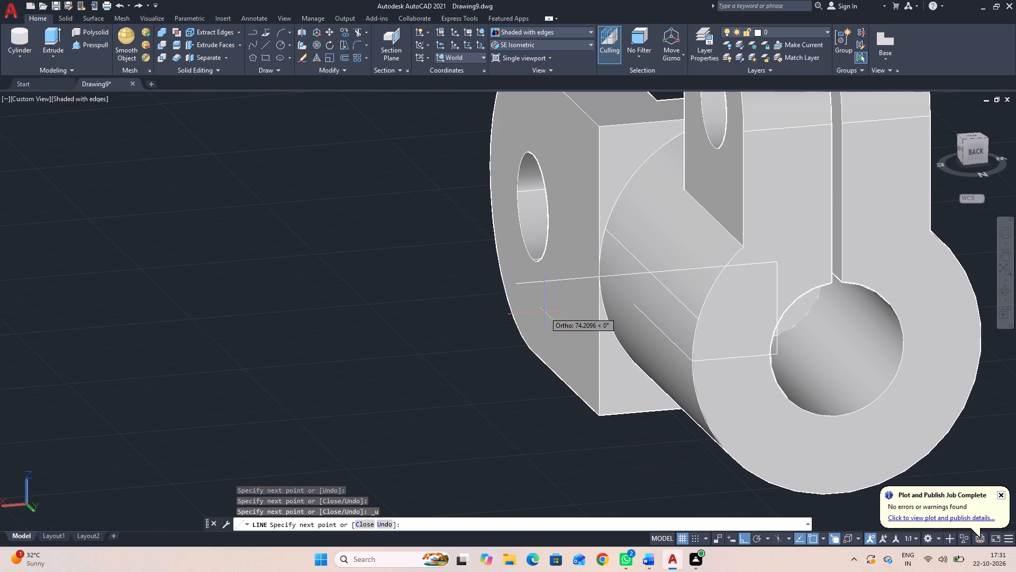
{"action": "left_click", "coordinate": [383, 343]}
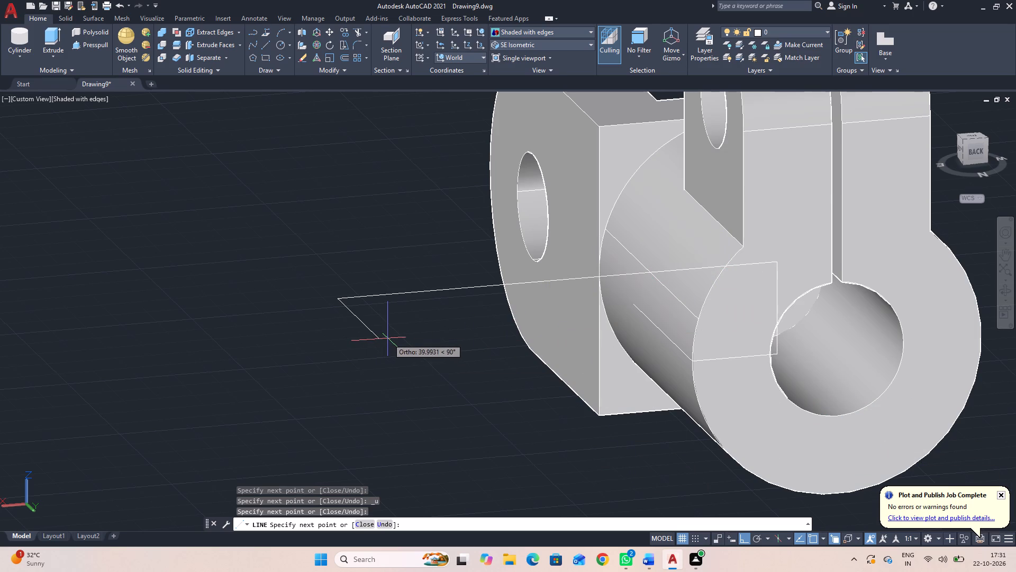
{"action": "key", "text": "Escape"}
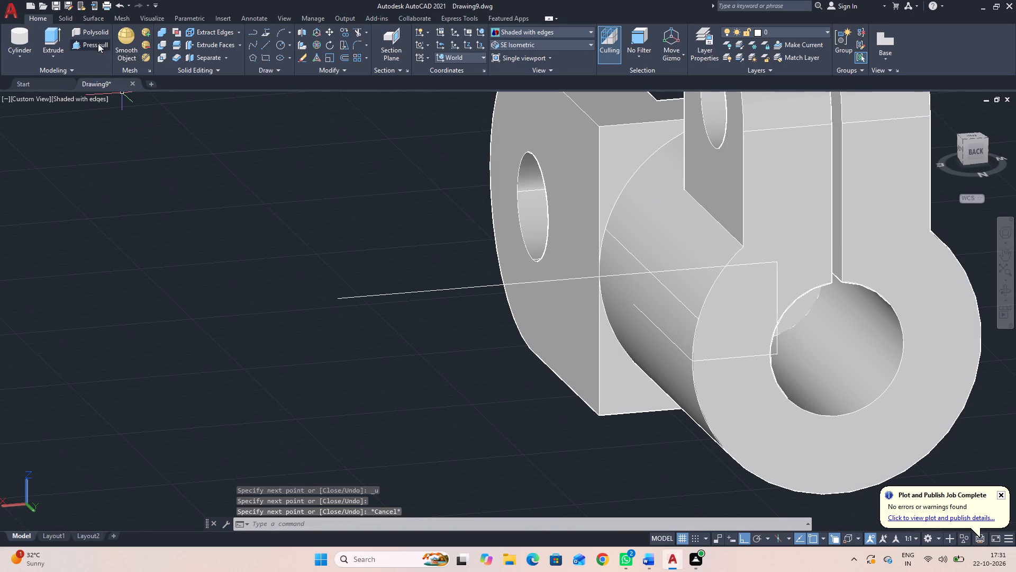
Presspull the enclosed area on the shank's end face into the shank, up to the far end of the 57-unit line.
{"action": "left_click", "coordinate": [98, 43]}
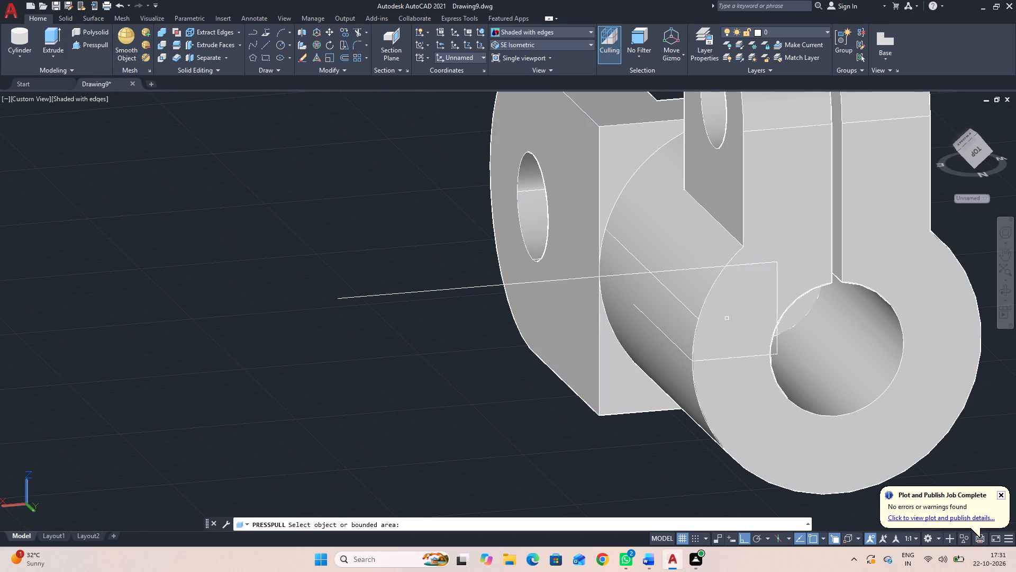
{"action": "left_click", "coordinate": [733, 325]}
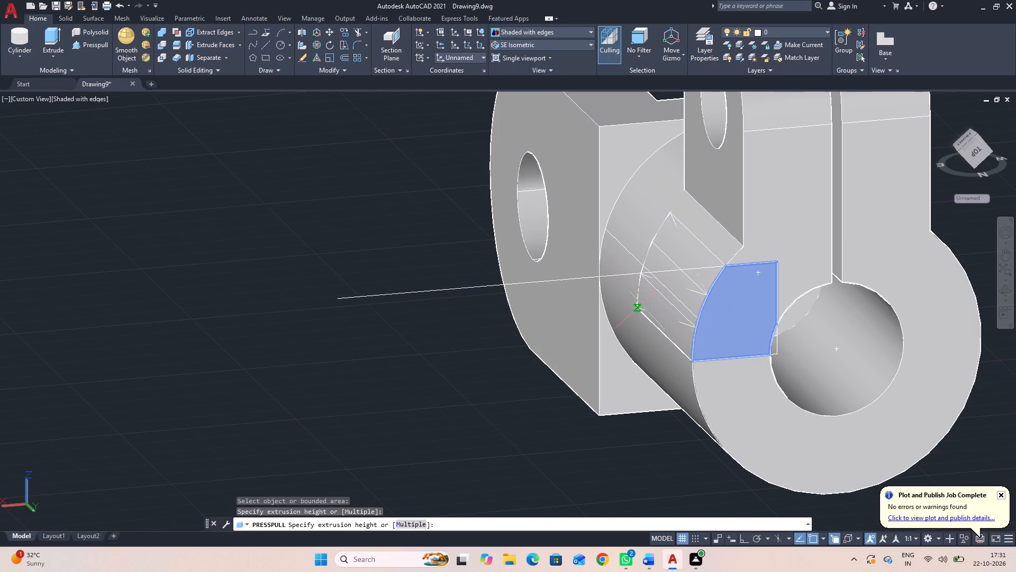
{"action": "left_click", "coordinate": [636, 307]}
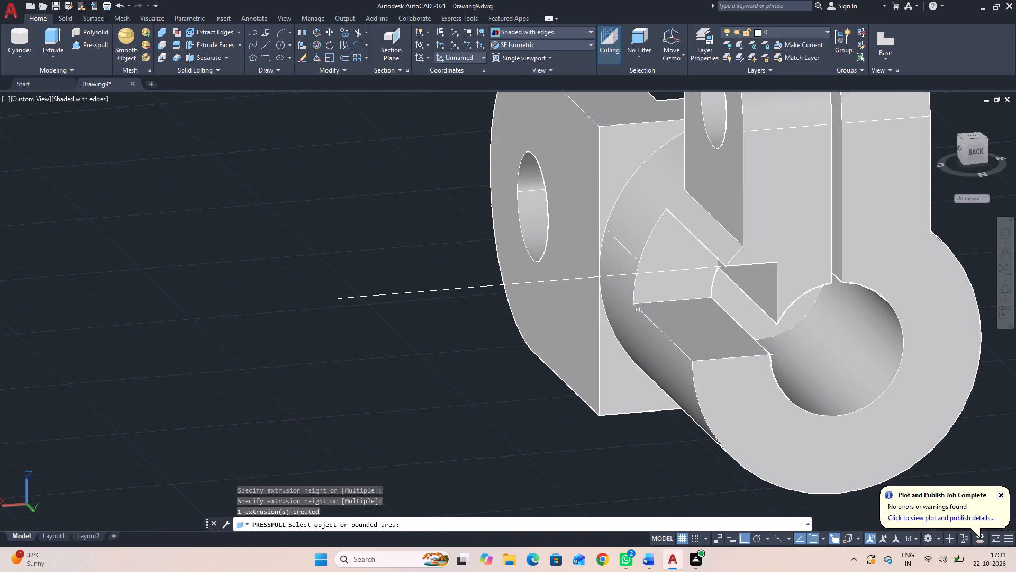
{"action": "key", "text": "Escape"}
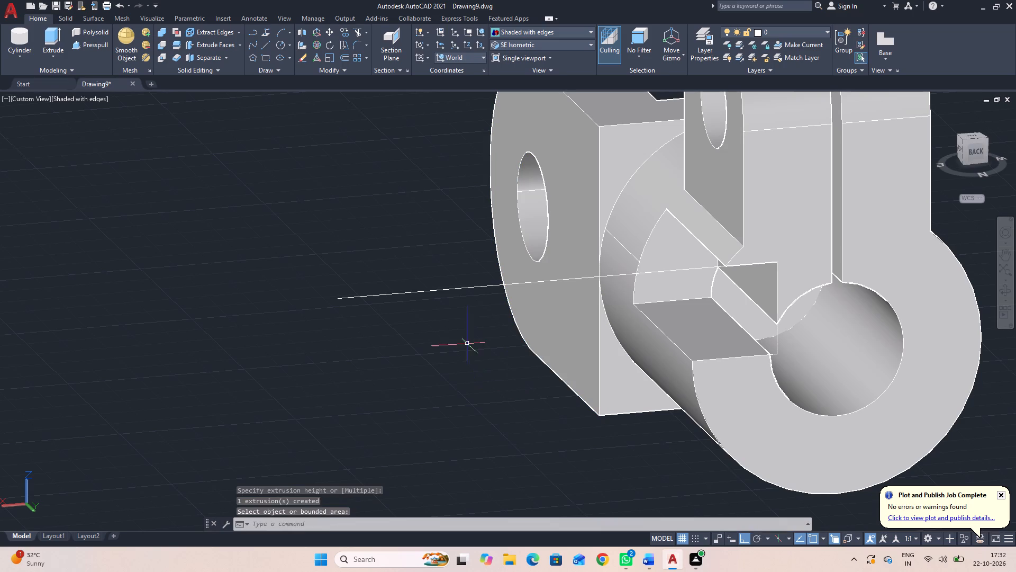
Delete the three leftover profile lines around the new cutout on the shank's end.
{"action": "left_click", "coordinate": [435, 325]}
{"action": "left_click", "coordinate": [346, 231]}
{"action": "key", "text": "Delete"}
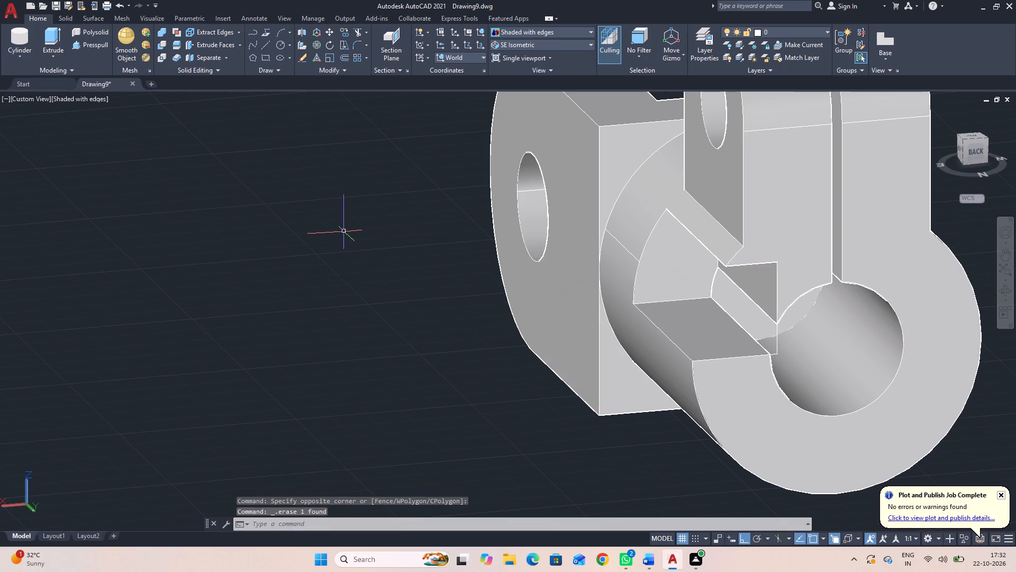
{"action": "left_click", "coordinate": [777, 342]}
{"action": "scroll", "coordinate": [781, 354], "scroll_direction": "up", "scroll_amount": 4}
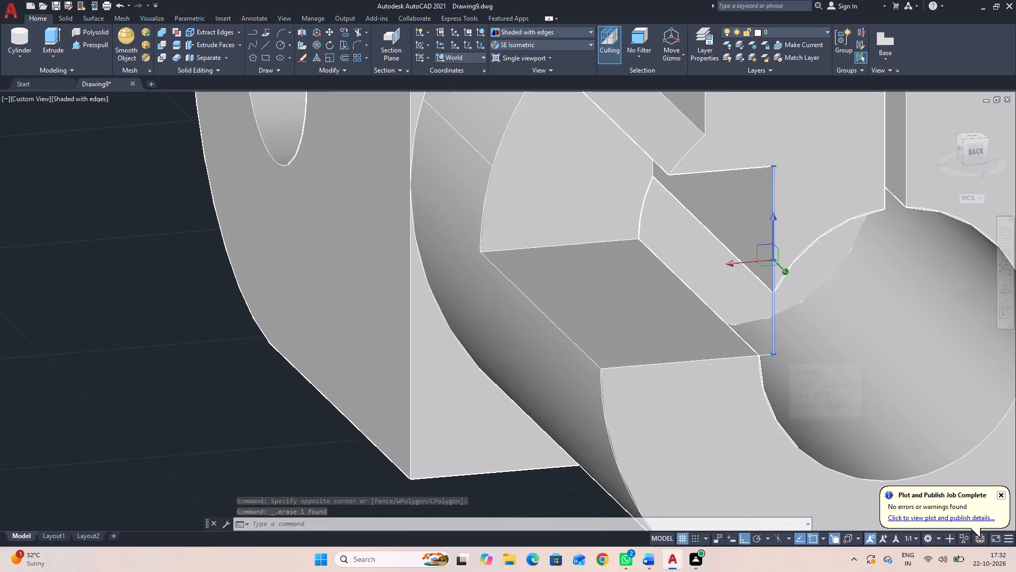
{"action": "left_click", "coordinate": [763, 355]}
{"action": "key", "text": "Delete"}
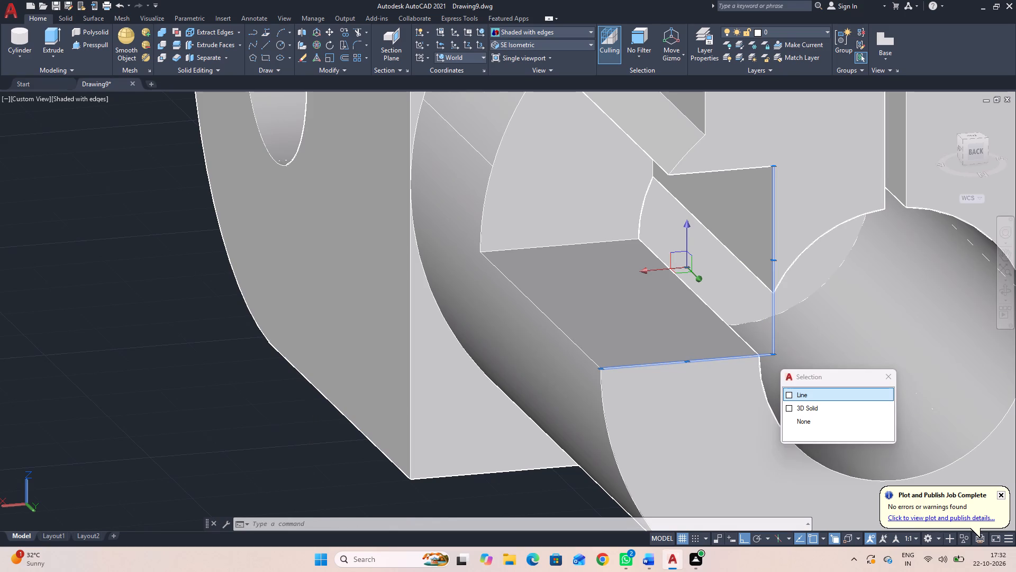
{"action": "scroll", "coordinate": [707, 360], "scroll_direction": "down", "scroll_amount": 2}
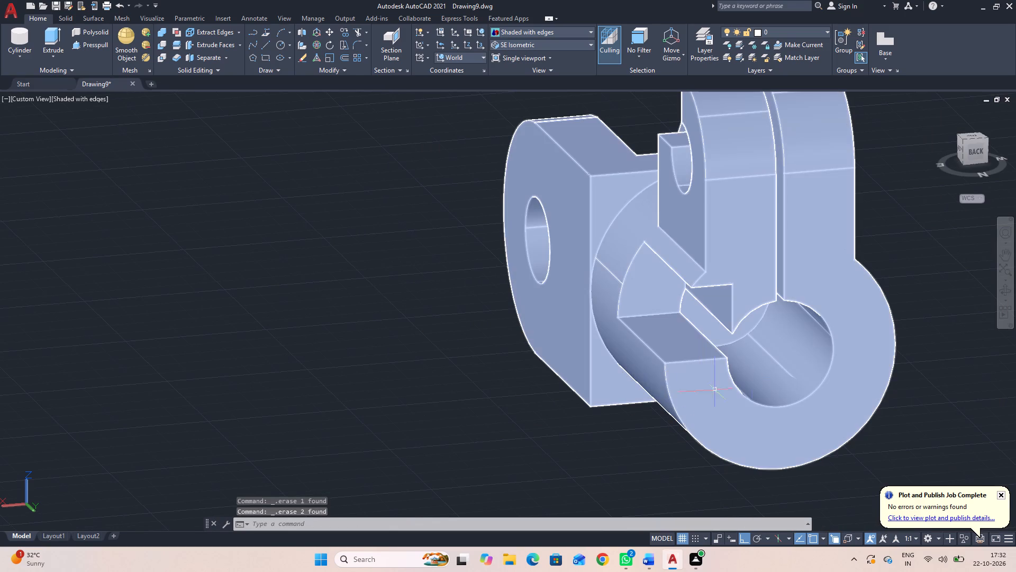
Presspull the cutout's vertical inner face above the bore inward to the edge where the slit meets the bore.
{"action": "left_click", "coordinate": [1005, 285]}
{"action": "left_click_drag", "start_coordinate": [774, 470], "coordinate": [862, 445]}
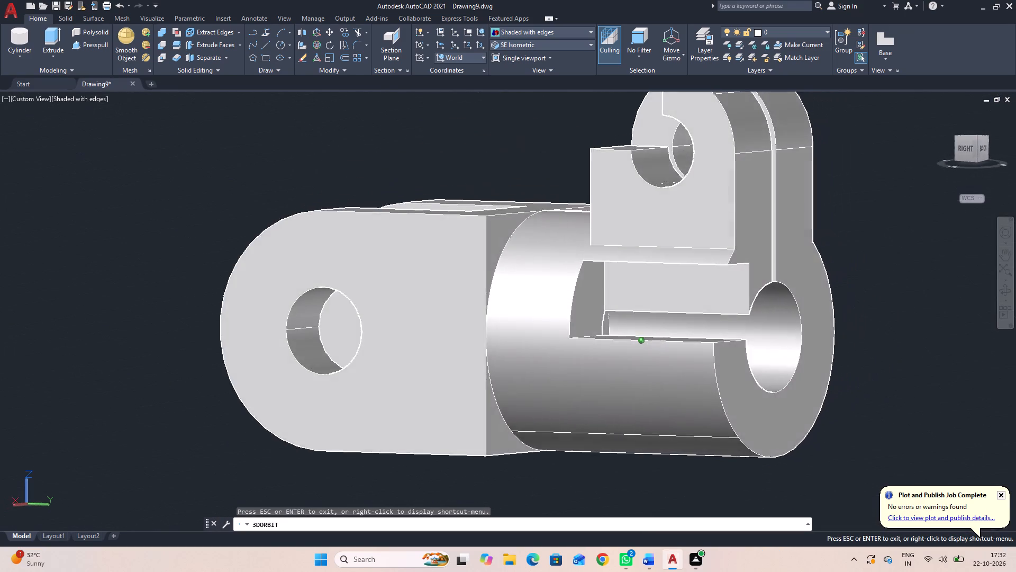
{"action": "left_click_drag", "start_coordinate": [862, 445], "coordinate": [883, 467]}
{"action": "left_click_drag", "start_coordinate": [867, 444], "coordinate": [906, 470]}
{"action": "left_click_drag", "start_coordinate": [846, 470], "coordinate": [855, 468]}
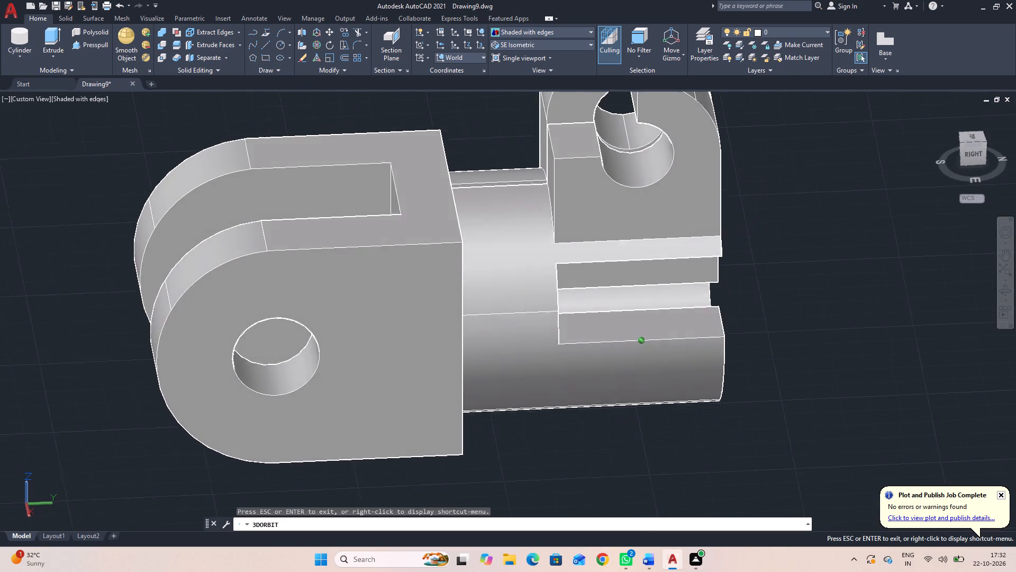
{"action": "left_click_drag", "start_coordinate": [855, 468], "coordinate": [653, 369]}
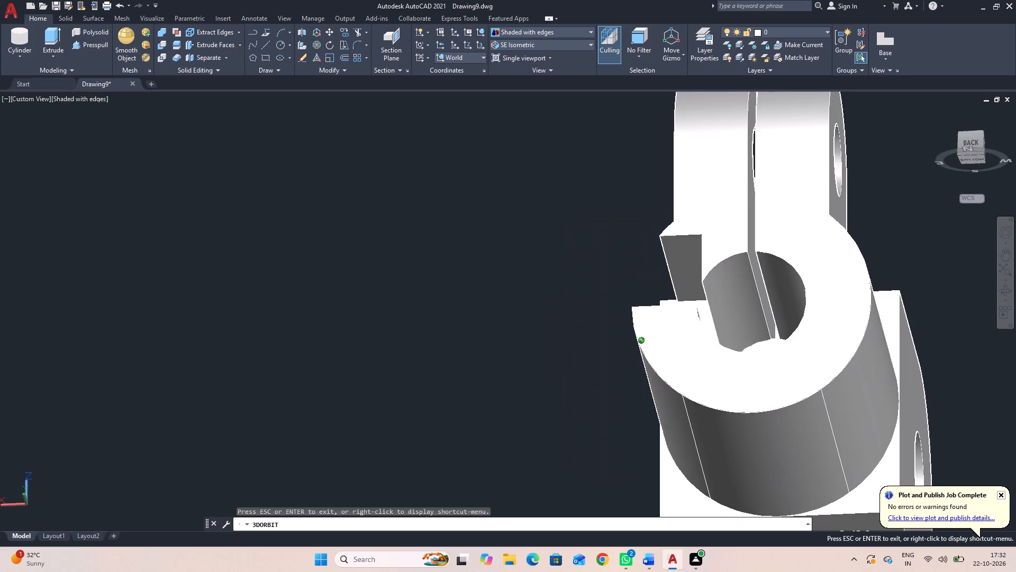
{"action": "left_click_drag", "start_coordinate": [653, 369], "coordinate": [693, 418]}
{"action": "key", "text": "Escape"}
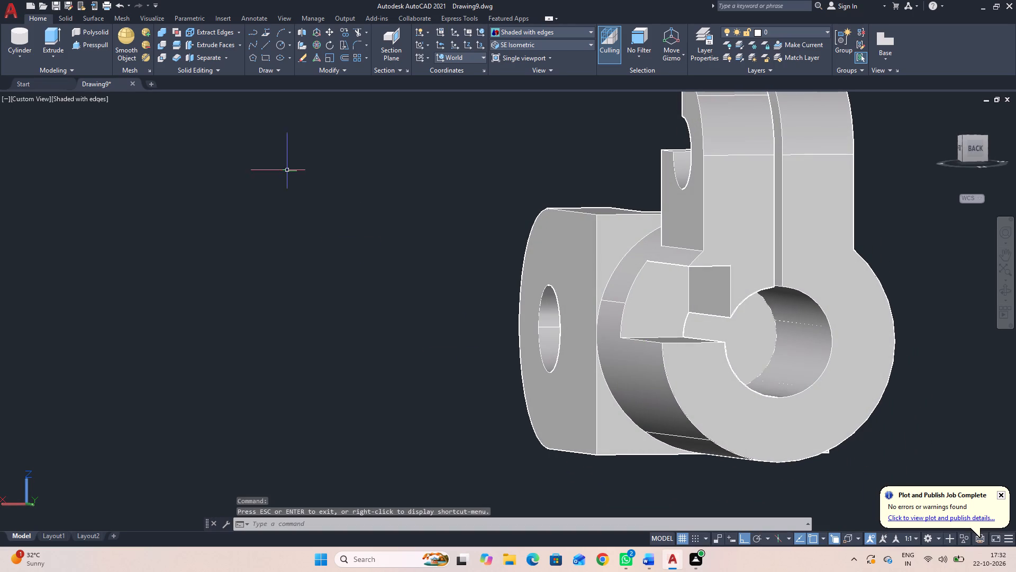
{"action": "left_click", "coordinate": [92, 46]}
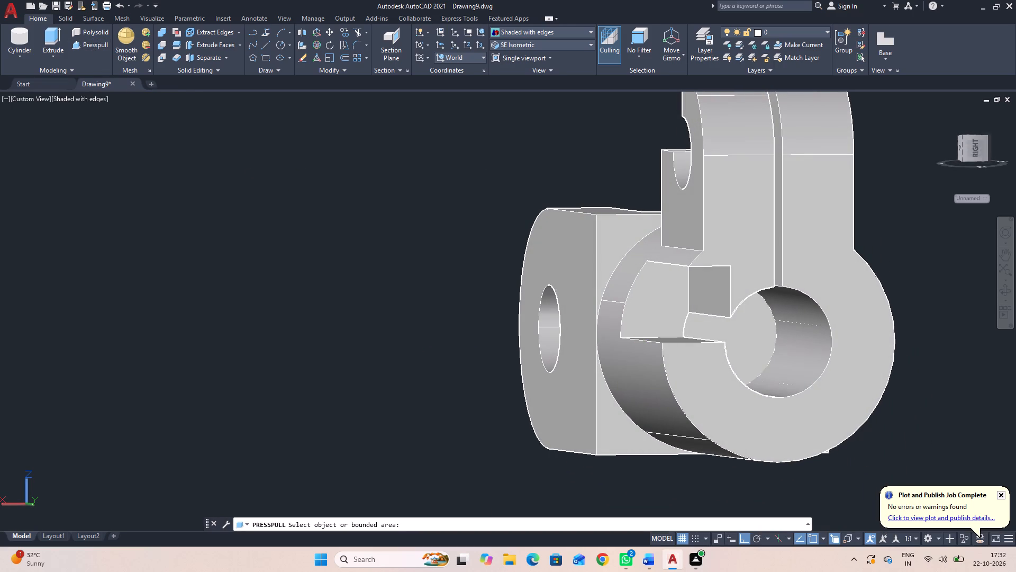
{"action": "left_click", "coordinate": [708, 289]}
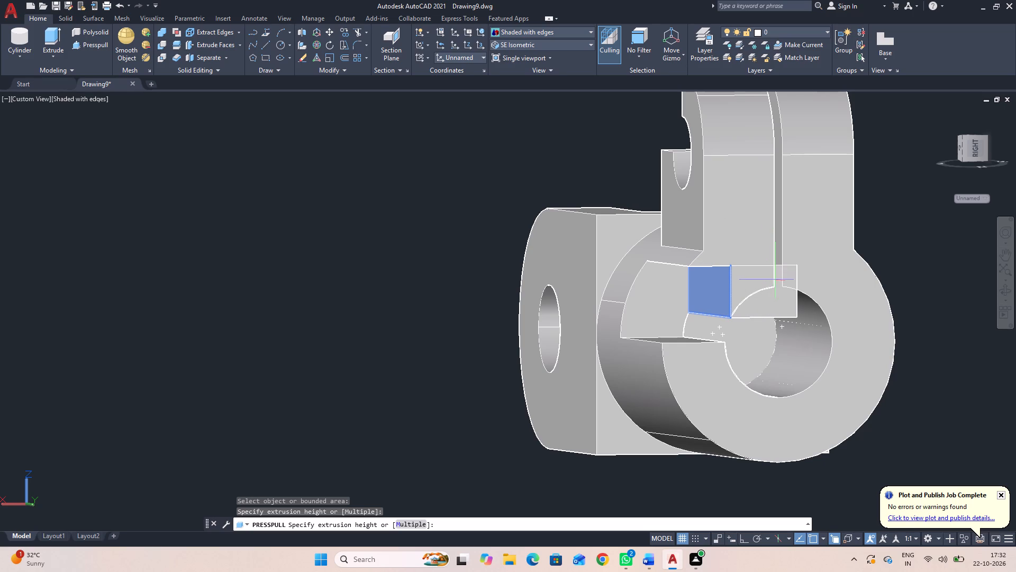
{"action": "left_click", "coordinate": [774, 288]}
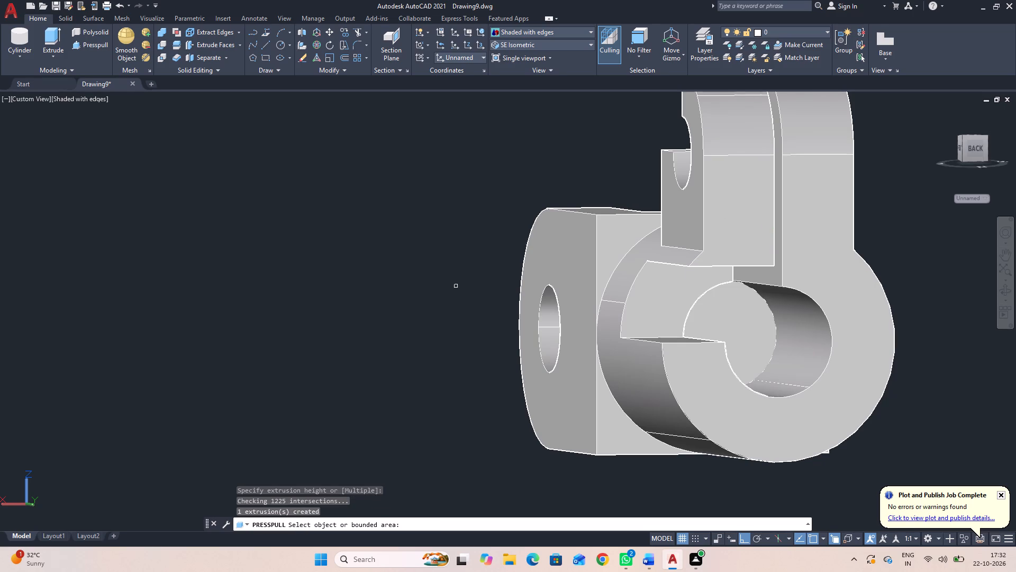
{"action": "key", "text": "Escape"}
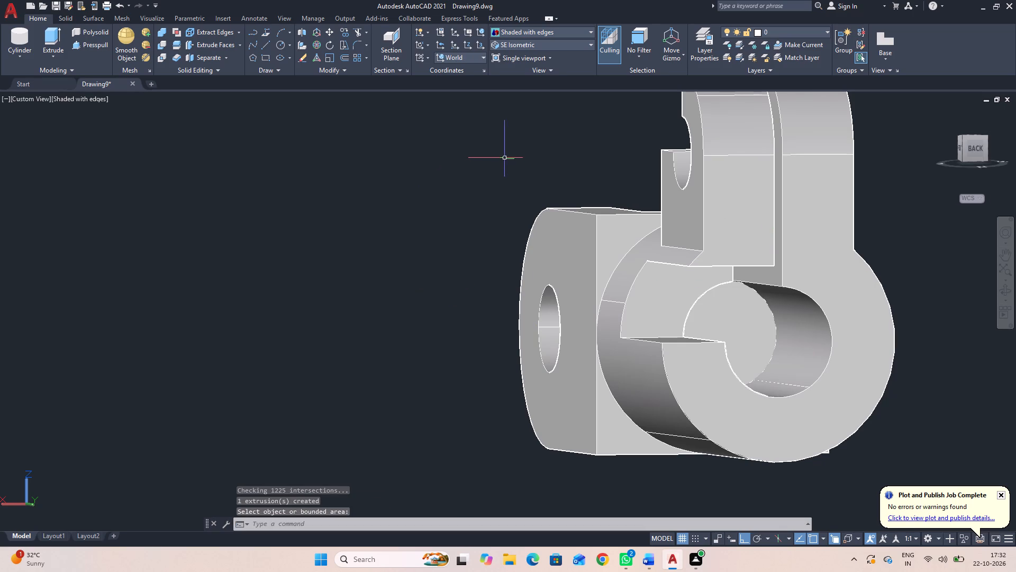
{"action": "key", "text": "Escape"}
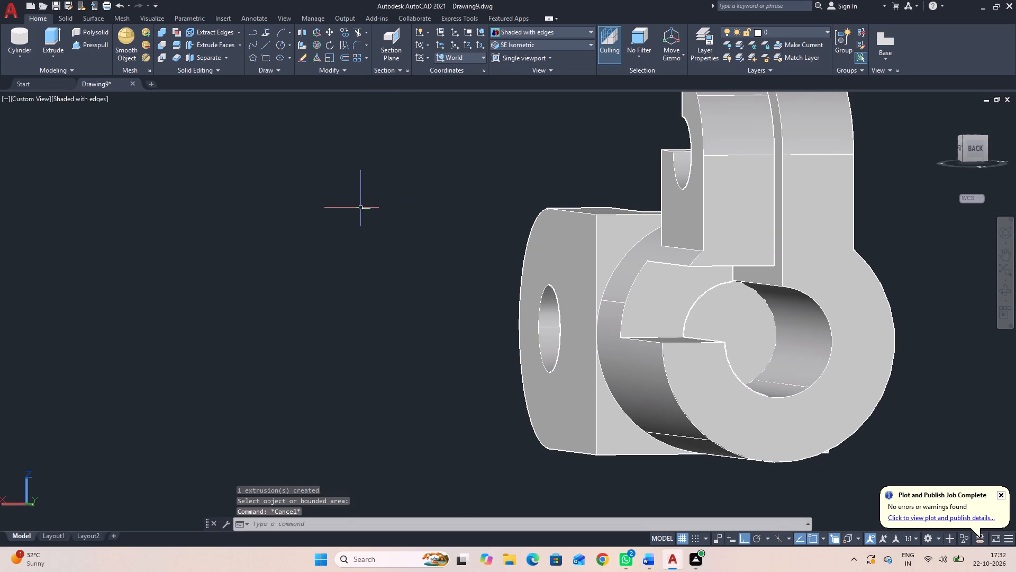
Turn the model to show the whole fork end, and save the drawing as 16 3 3DM in Documents.
{"action": "left_click", "coordinate": [1000, 292]}
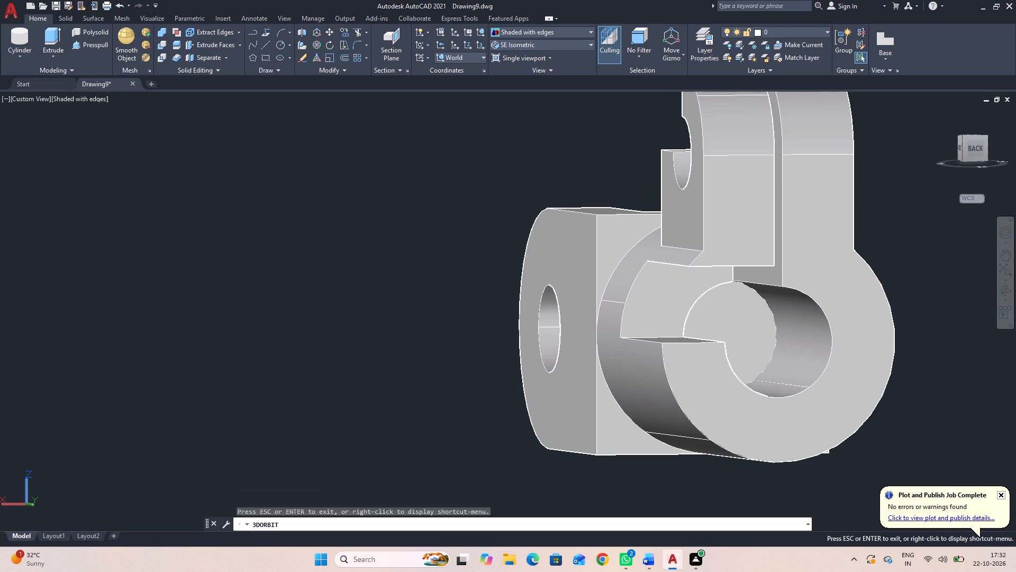
{"action": "left_click_drag", "start_coordinate": [521, 301], "coordinate": [626, 402]}
{"action": "scroll", "coordinate": [624, 398], "scroll_direction": "down", "scroll_amount": 4}
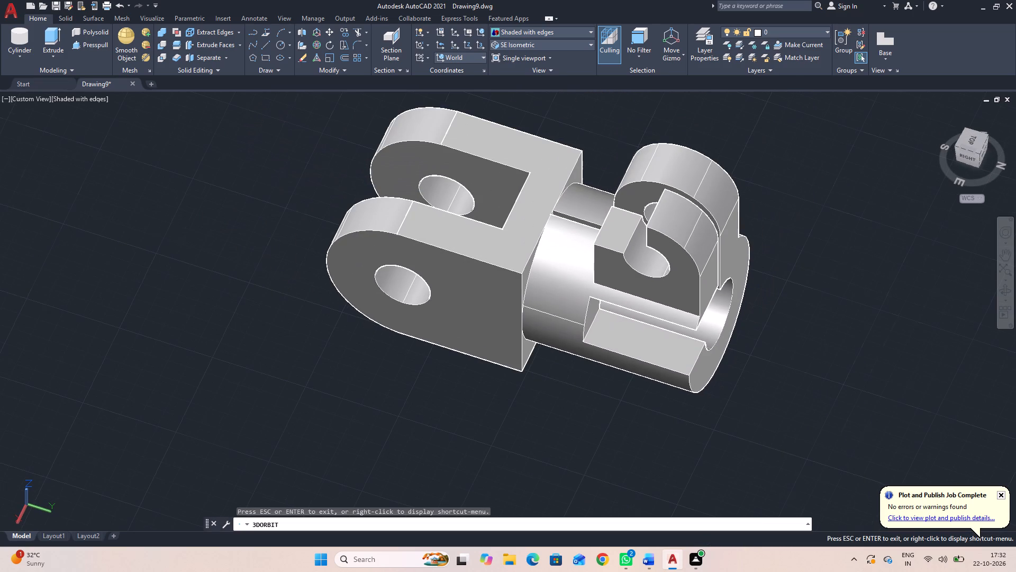
{"action": "key", "text": "Escape"}
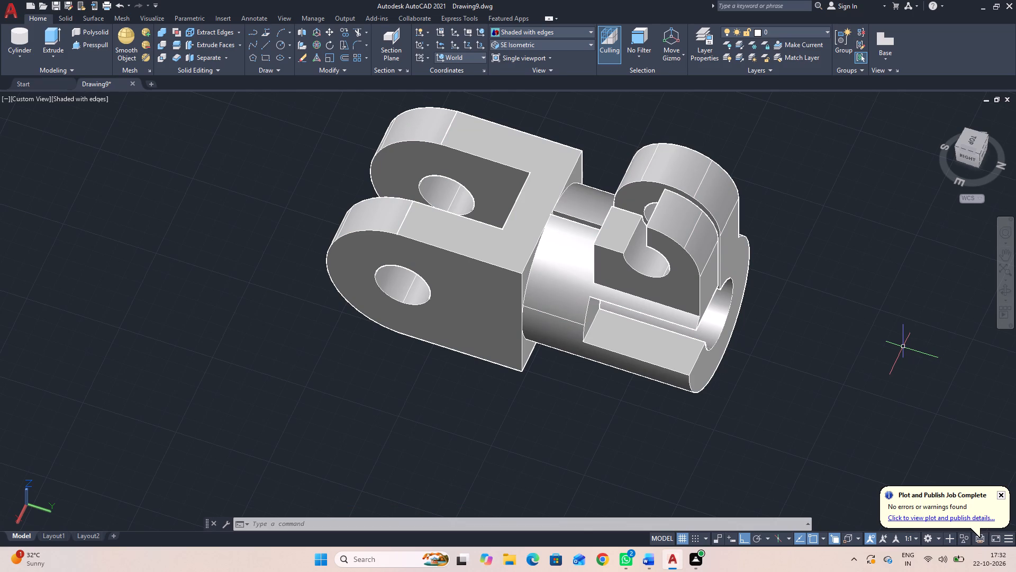
{"action": "key", "text": "ctrl+s"}
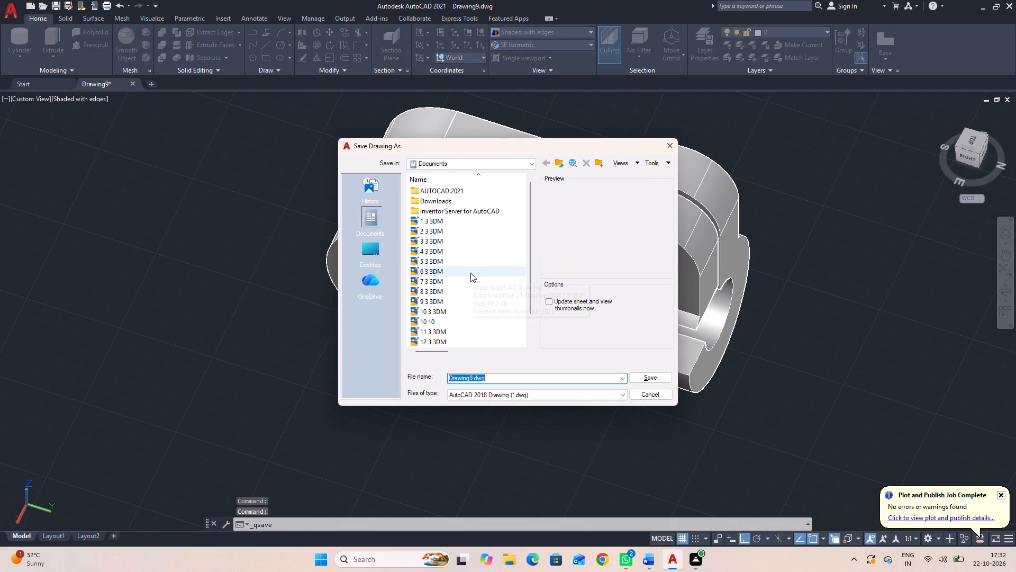
{"action": "scroll", "coordinate": [470, 273], "scroll_direction": "down", "scroll_amount": 6}
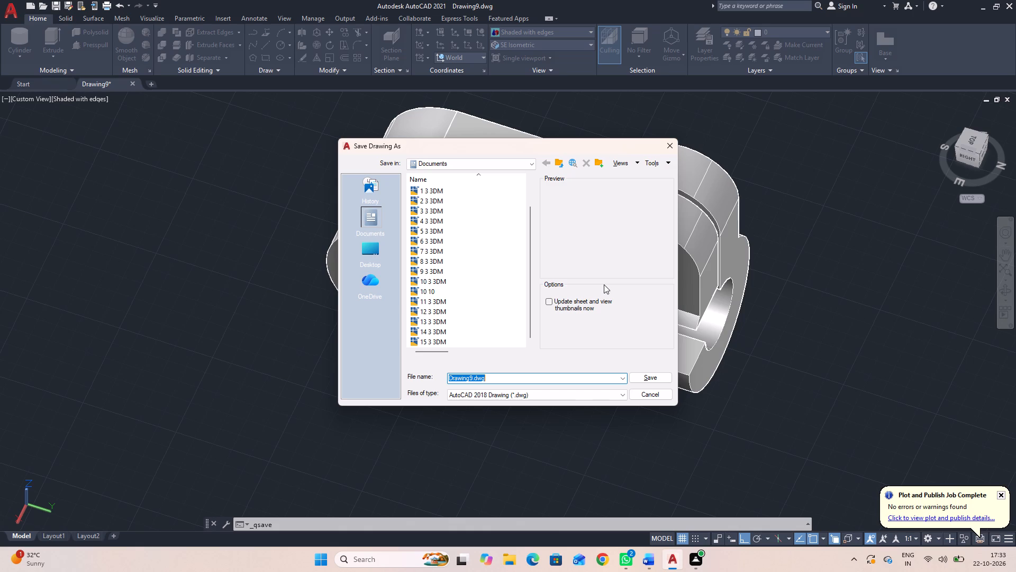
{"action": "type", "text": "16"}
{"action": "key", "text": "space"}
{"action": "type", "text": "3 3"}
{"action": "type", "text": "DM"}
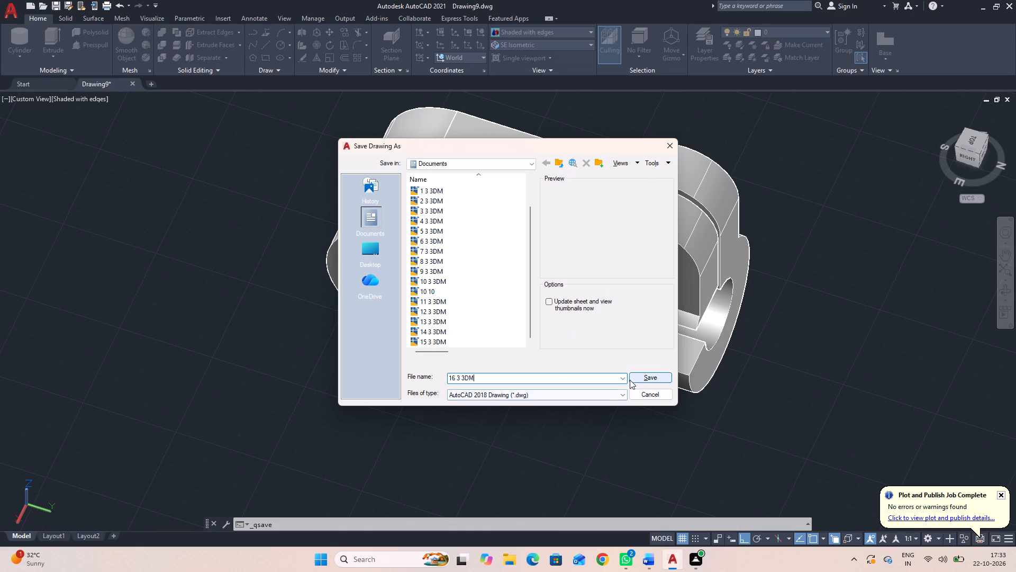
{"action": "left_click", "coordinate": [631, 380]}
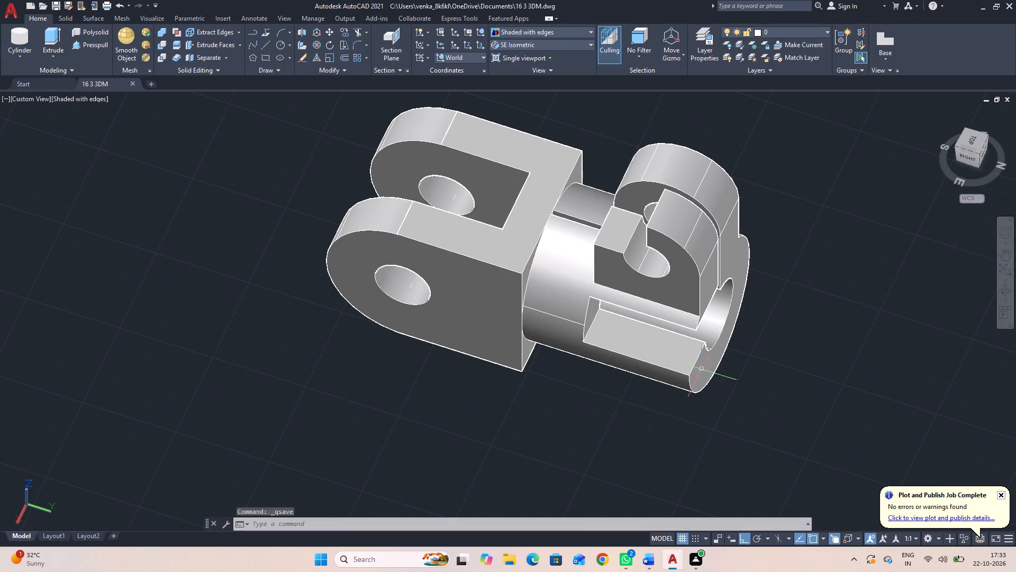
Switch to Layout1 and delete its default viewport so the sheet is empty.
{"action": "left_click", "coordinate": [51, 533]}
{"action": "left_click", "coordinate": [305, 395]}
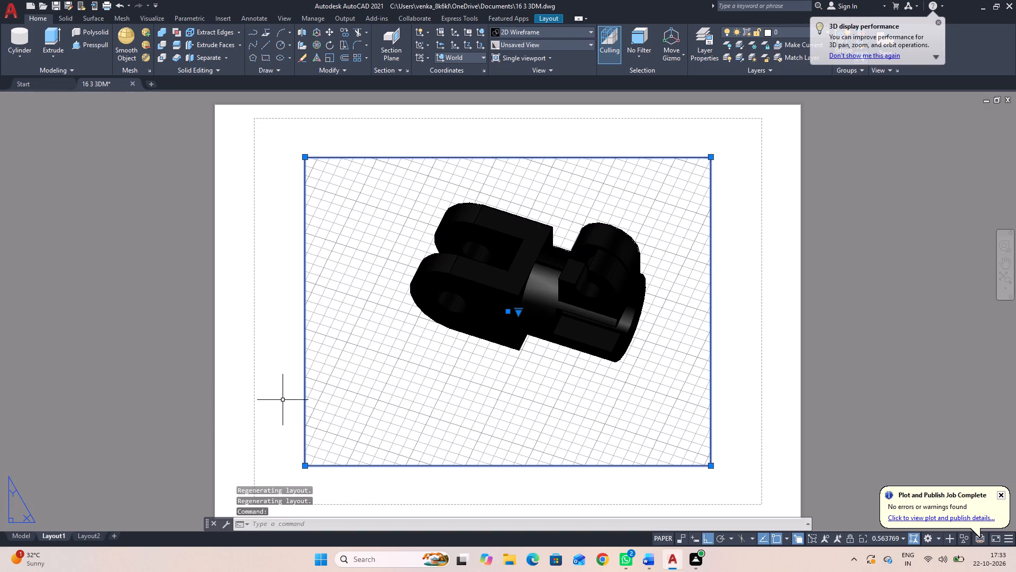
{"action": "key", "text": "Delete"}
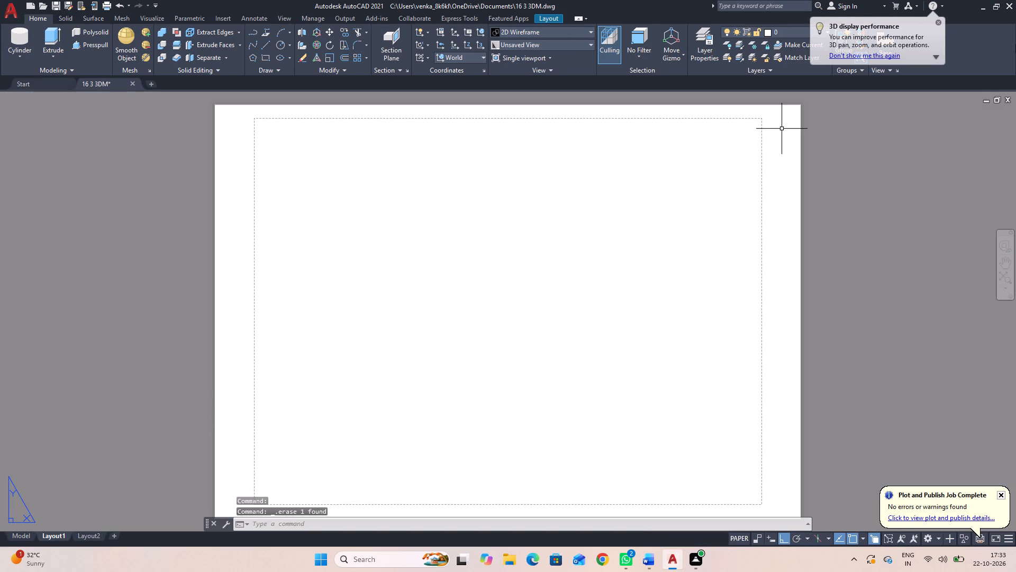
{"action": "left_click", "coordinate": [939, 22]}
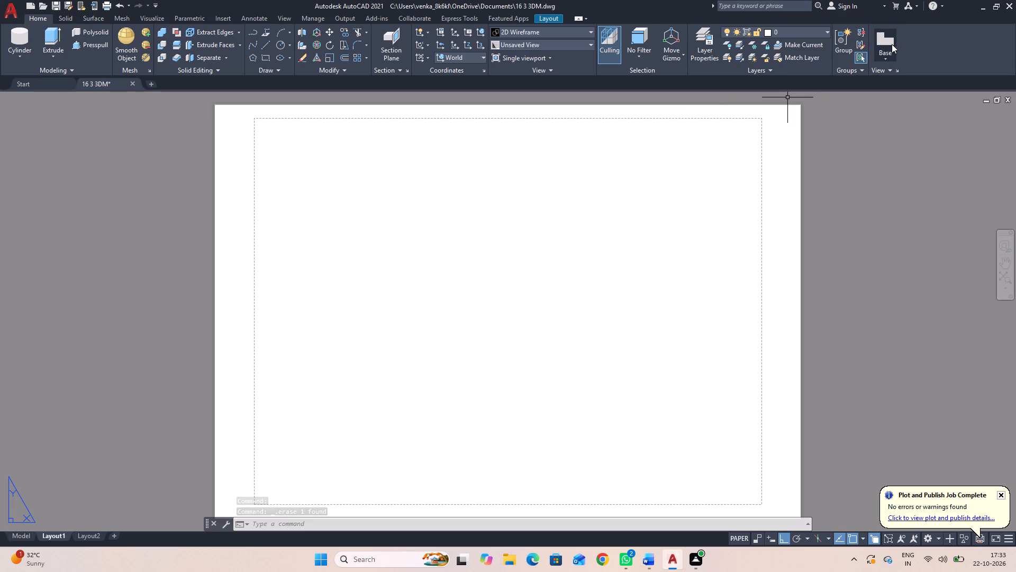
Create a 1:2 base view from model space at the sheet's upper right, with projected views to its left, diagonally lower left and below.
{"action": "left_click", "coordinate": [891, 44]}
{"action": "left_click", "coordinate": [918, 70]}
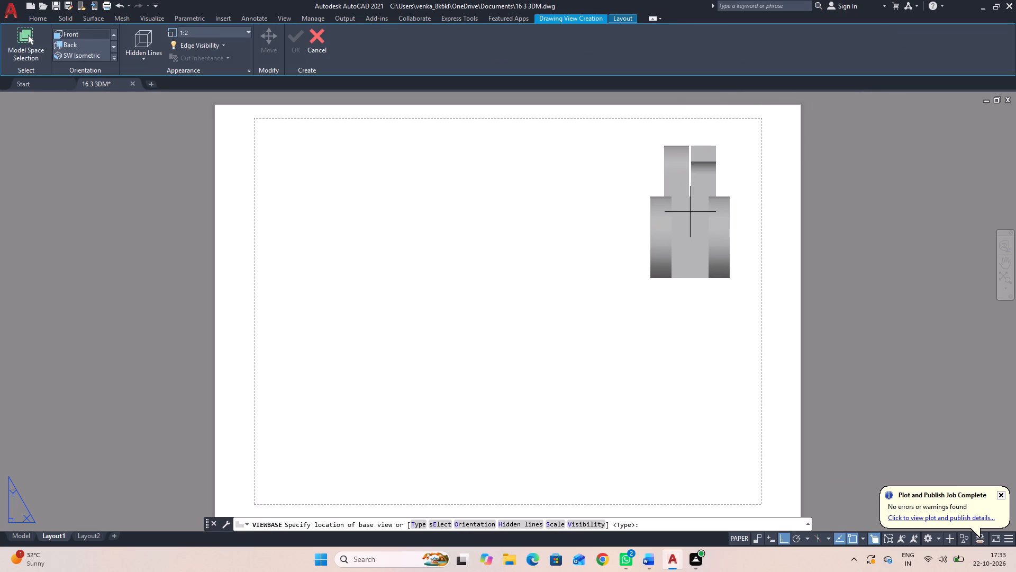
{"action": "left_click", "coordinate": [690, 212]}
{"action": "key", "text": "space"}
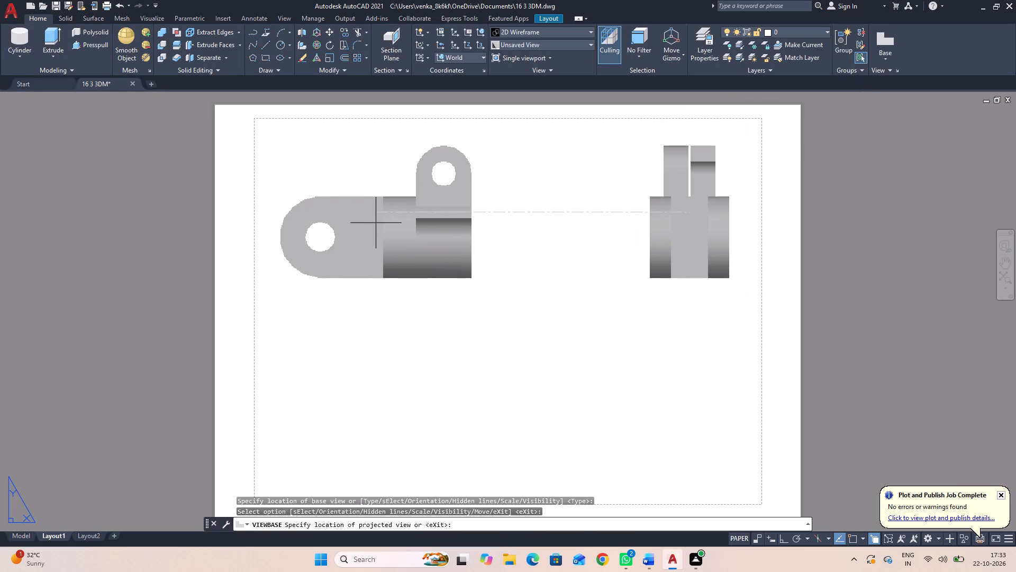
{"action": "left_click", "coordinate": [385, 220]}
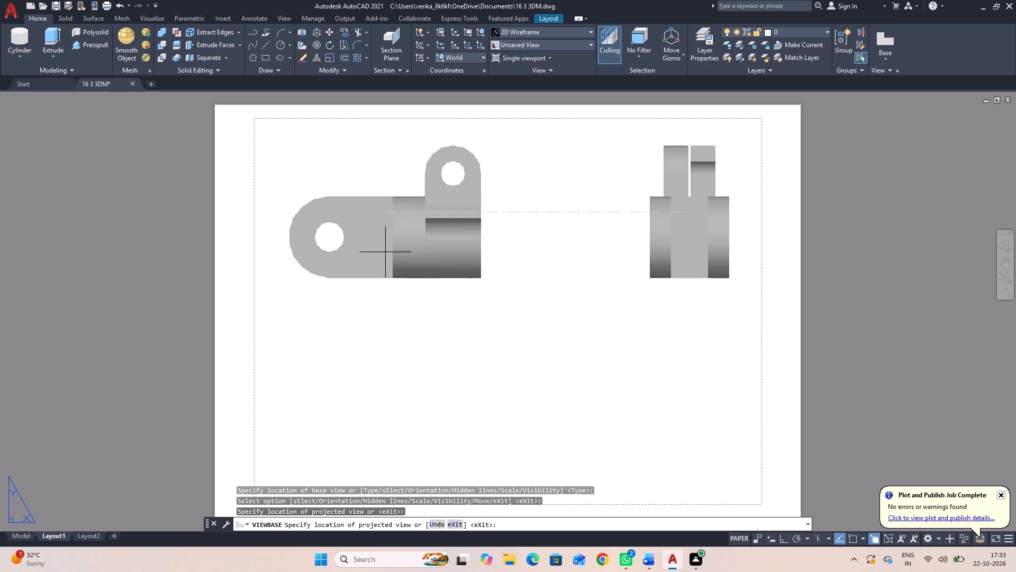
{"action": "left_click", "coordinate": [391, 413]}
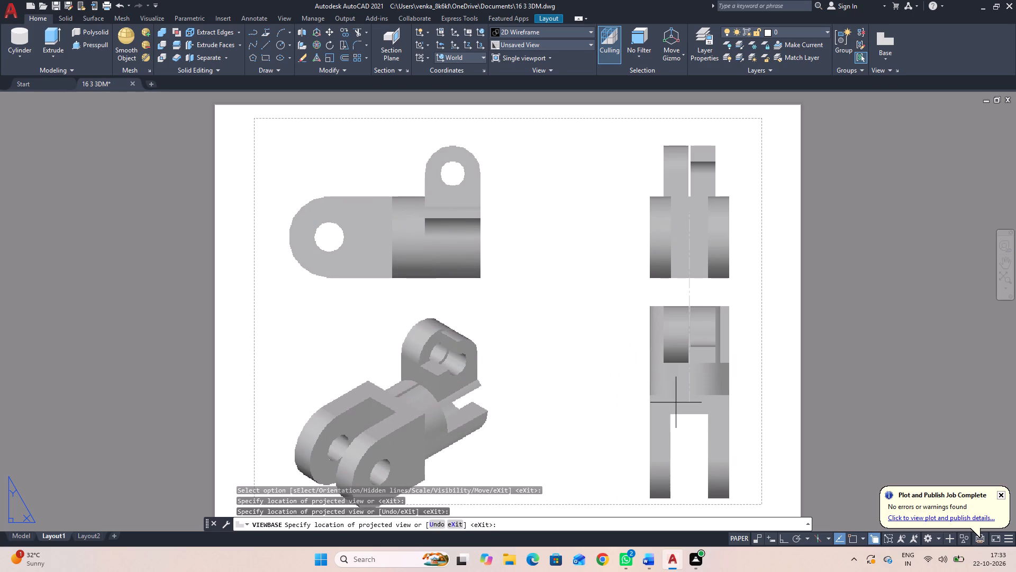
{"action": "left_click", "coordinate": [678, 403]}
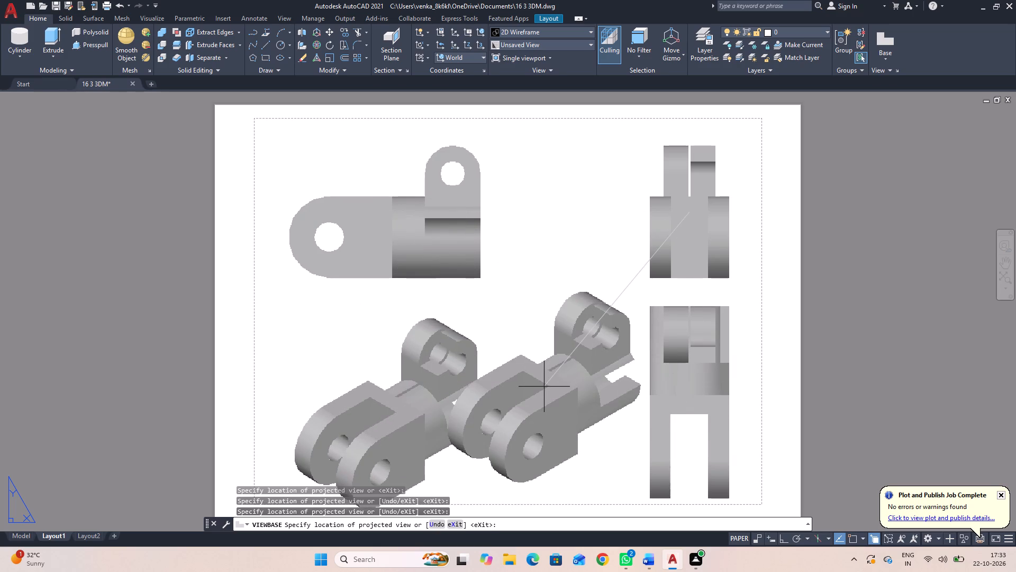
{"action": "key", "text": "Return"}
Set the isometric view's display style to Shaded with visible lines.
{"action": "double_click", "coordinate": [422, 391]}
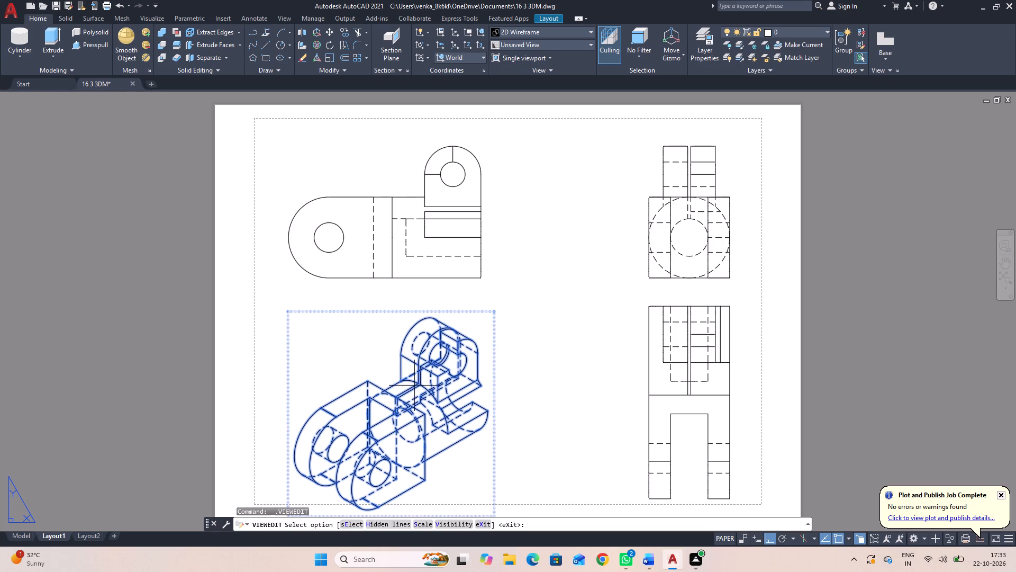
{"action": "left_click", "coordinate": [78, 48]}
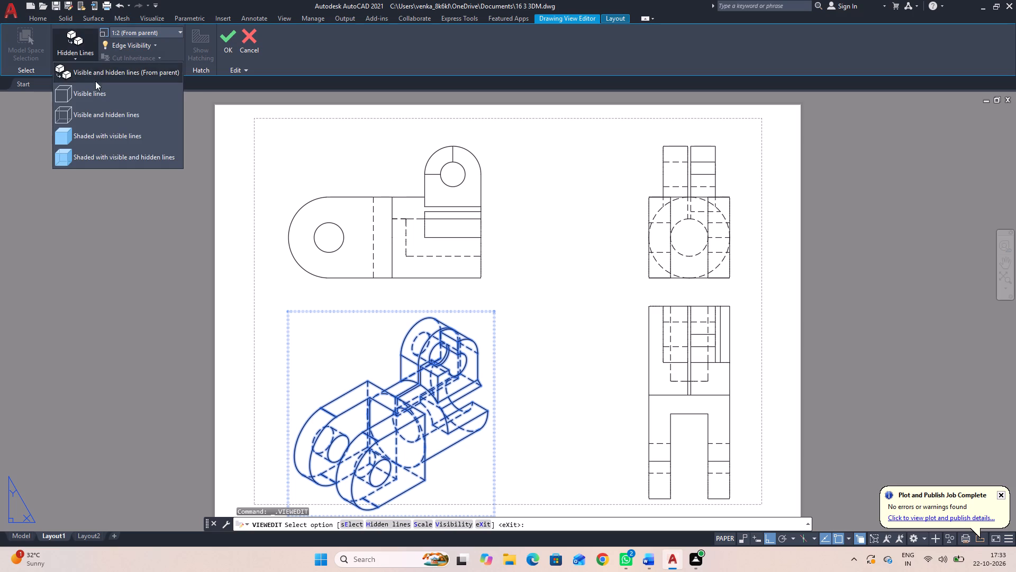
{"action": "left_click", "coordinate": [111, 142]}
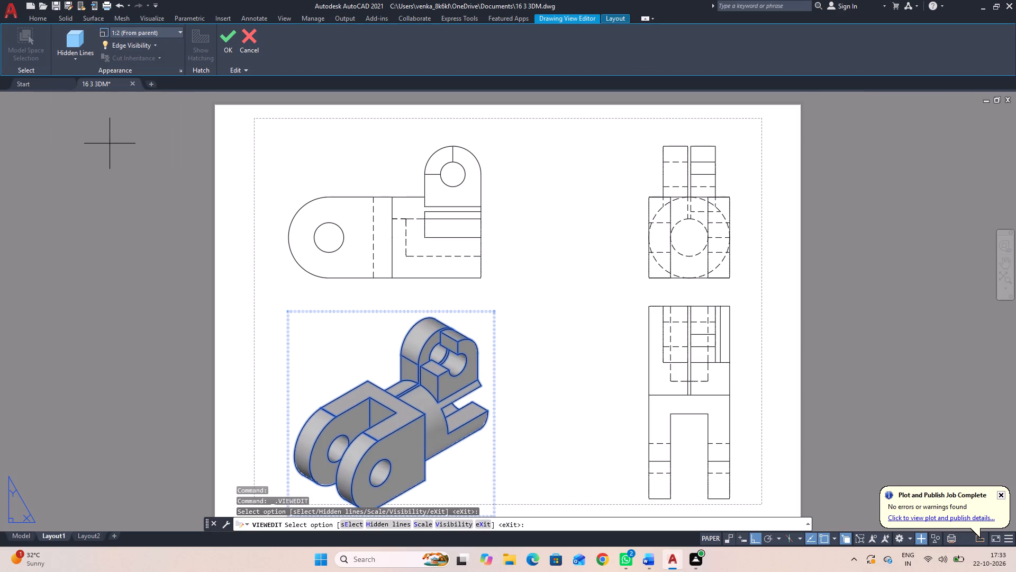
{"action": "key", "text": "Escape"}
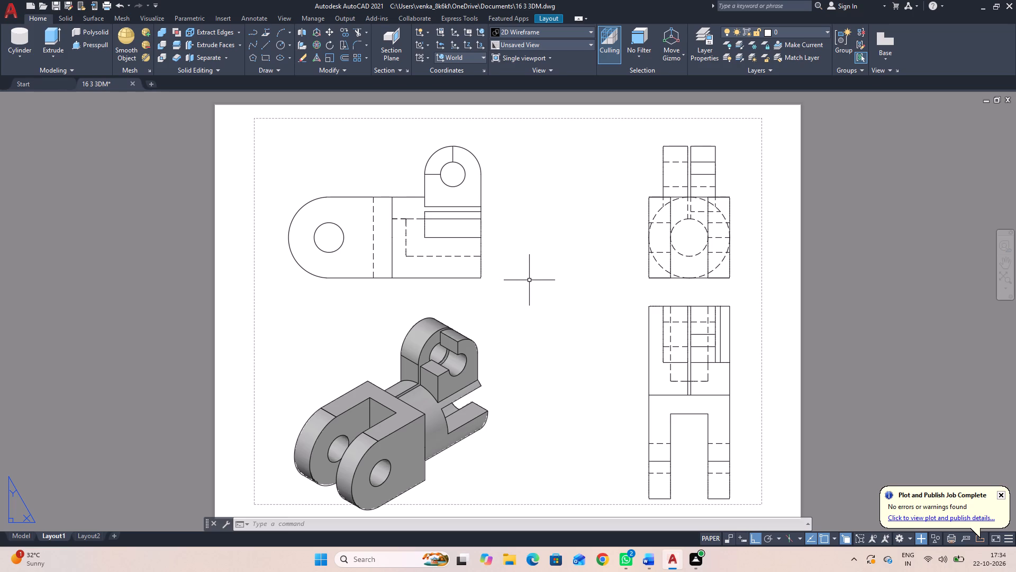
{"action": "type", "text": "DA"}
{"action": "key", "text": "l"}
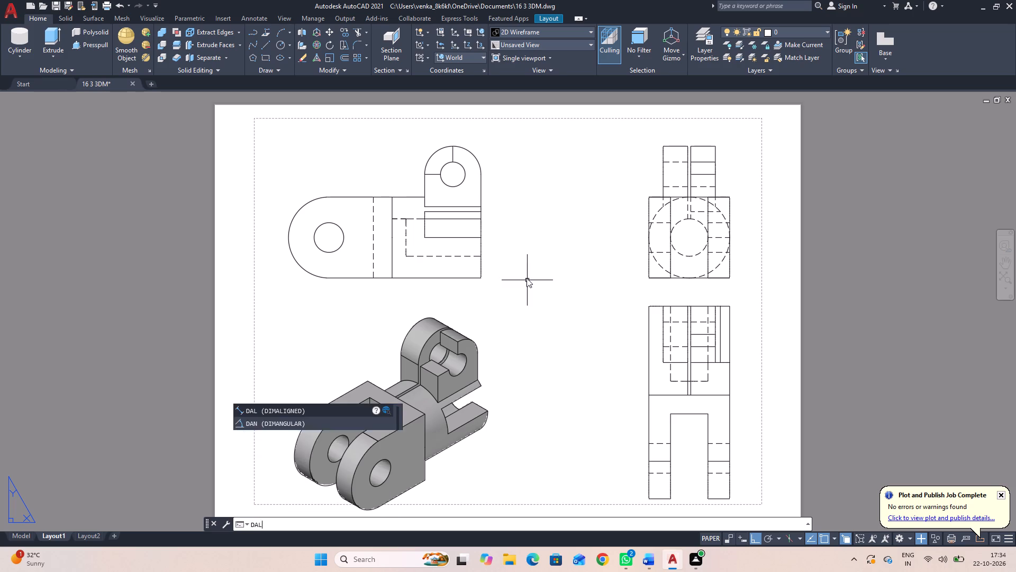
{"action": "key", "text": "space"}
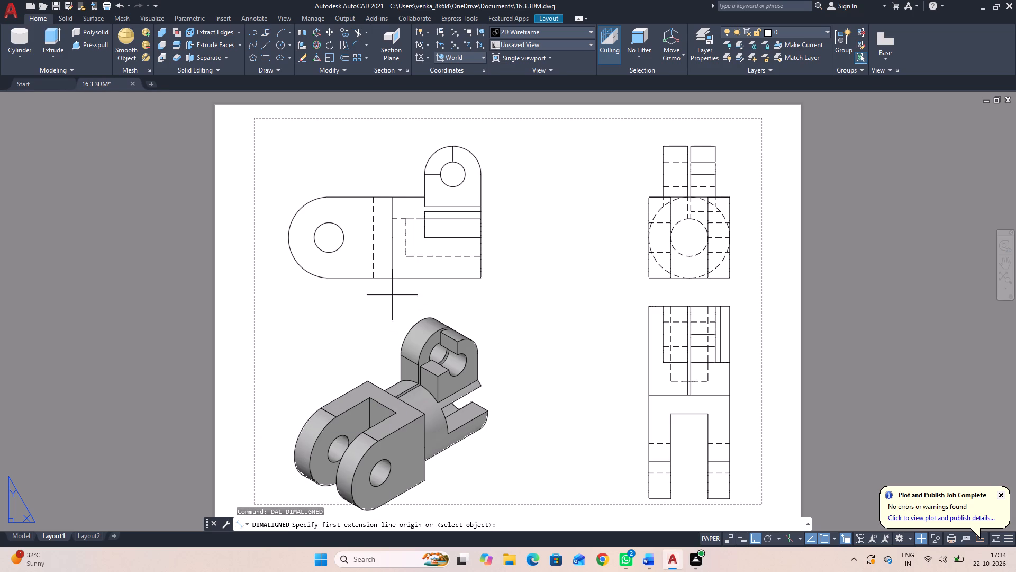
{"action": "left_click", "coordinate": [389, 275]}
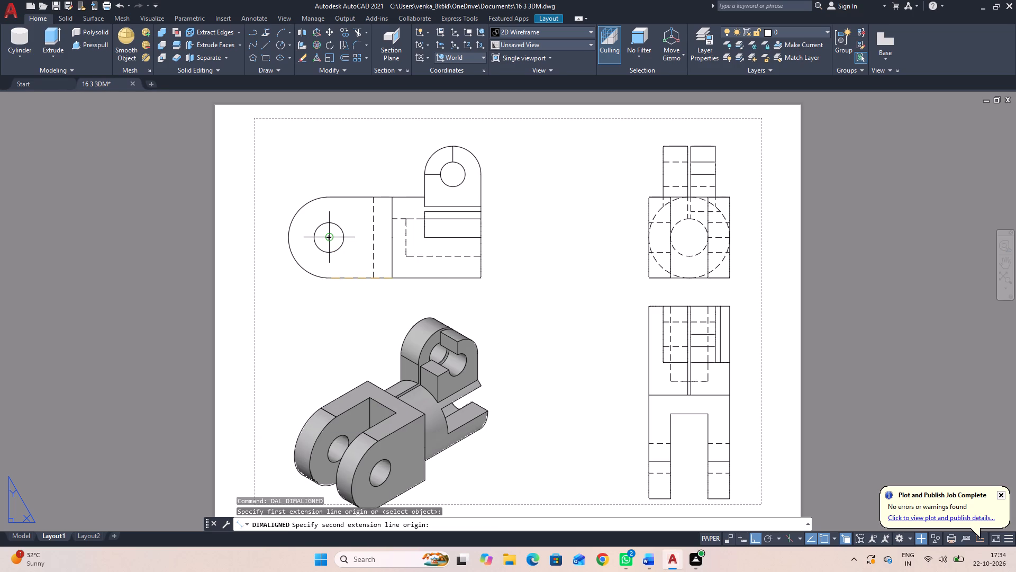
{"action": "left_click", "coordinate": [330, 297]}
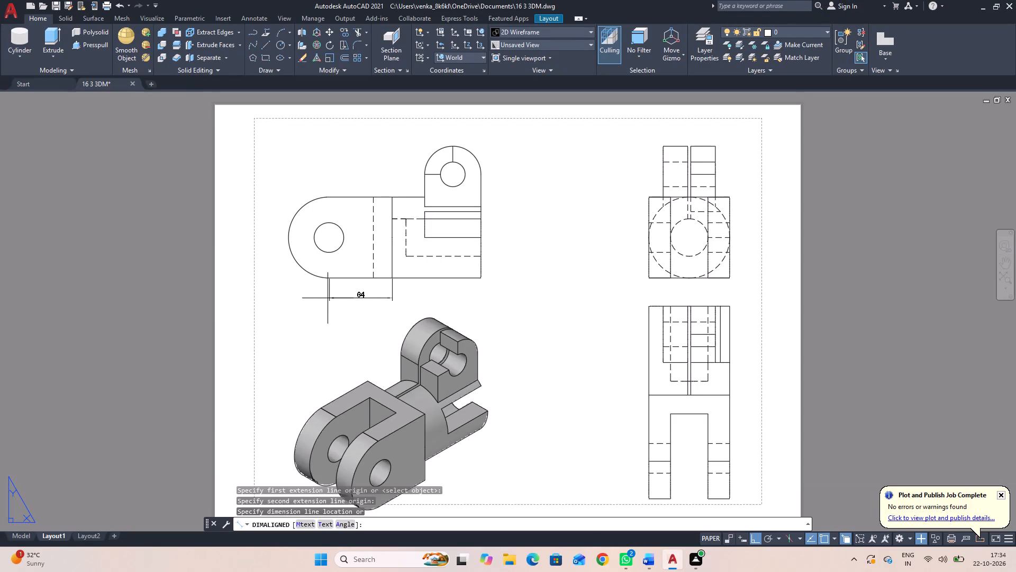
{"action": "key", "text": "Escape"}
Add aligned dimensions for the fork's straight lower edge and its full height in the profile view showing the round pin holes.
{"action": "key", "text": "space"}
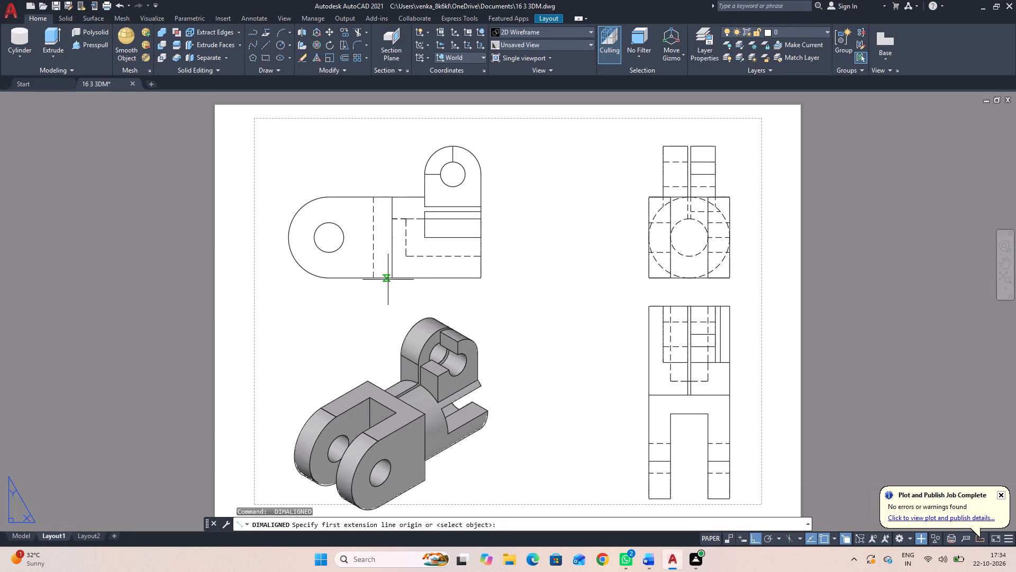
{"action": "left_click", "coordinate": [391, 279]}
{"action": "left_click", "coordinate": [323, 279]}
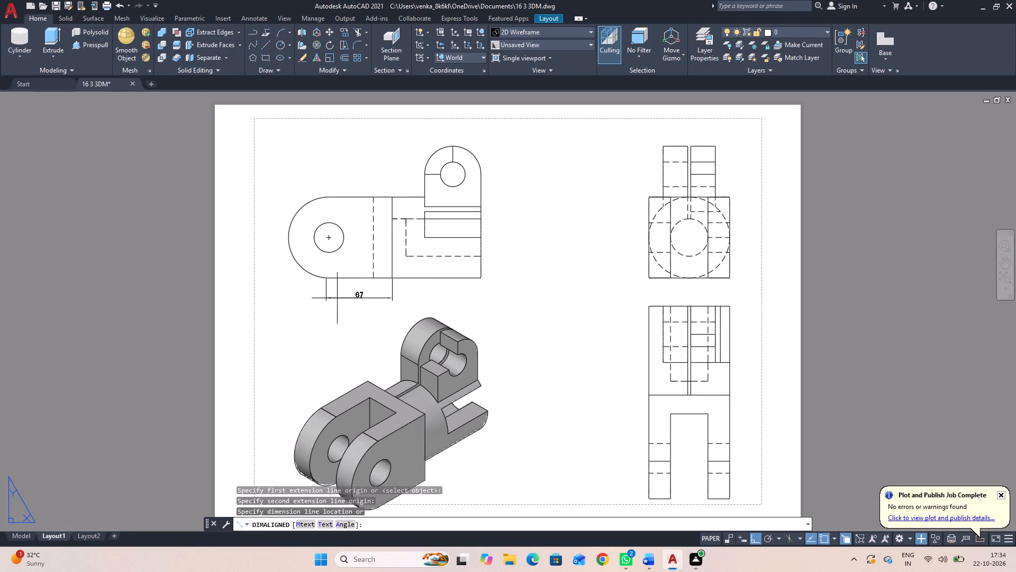
{"action": "left_click", "coordinate": [341, 287]}
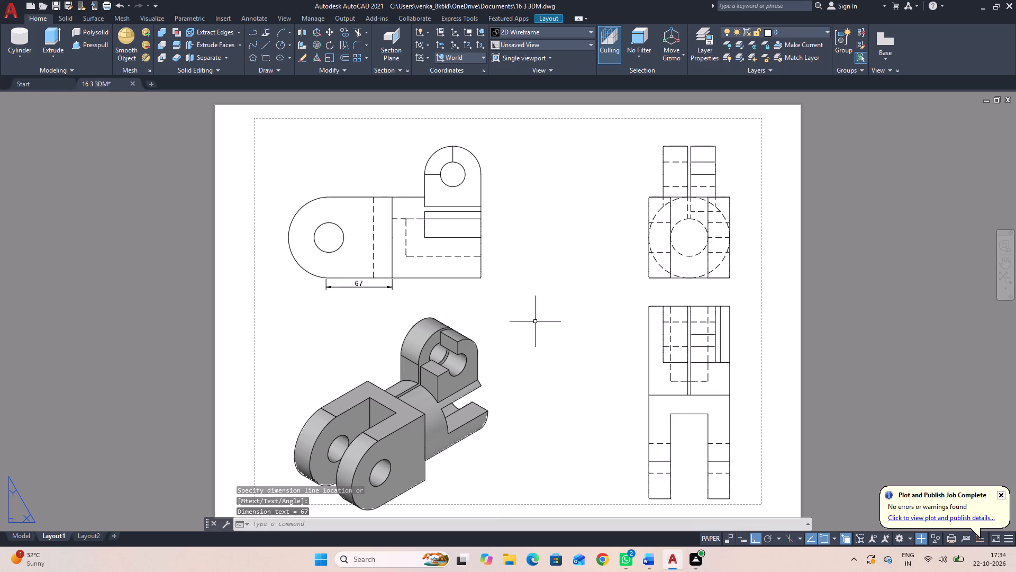
{"action": "key", "text": "space"}
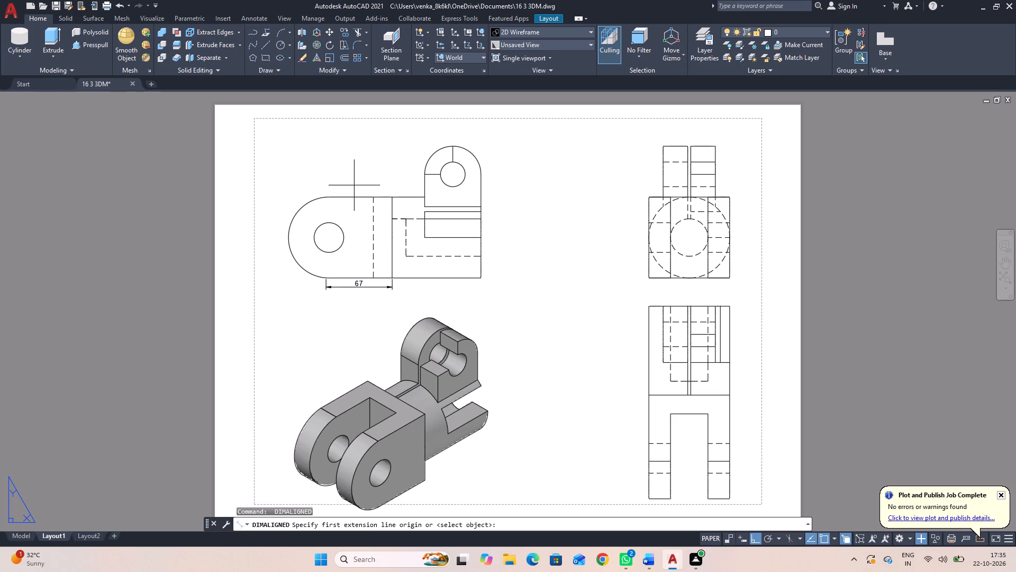
{"action": "left_click", "coordinate": [361, 199]}
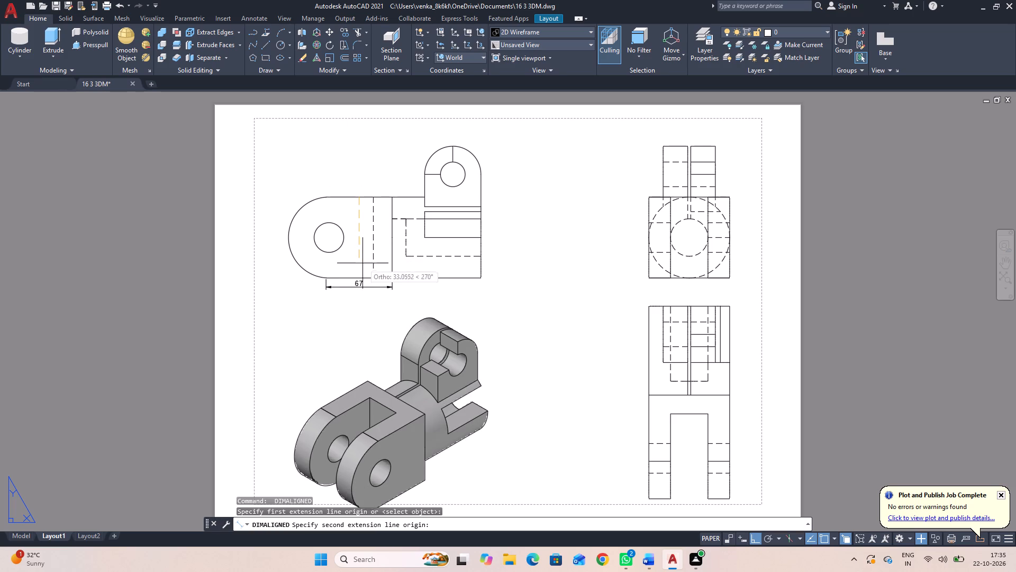
{"action": "left_click", "coordinate": [360, 276]}
{"action": "left_click", "coordinate": [354, 270]}
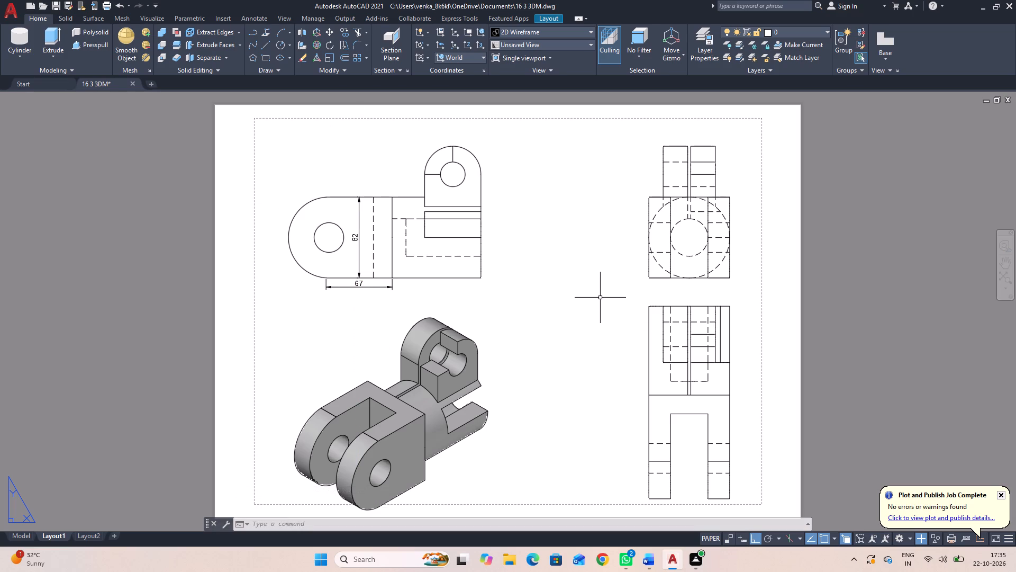
Add diameter dimensions to the fork's rounded end and its pin hole in the profile view.
{"action": "type", "text": "DD"}
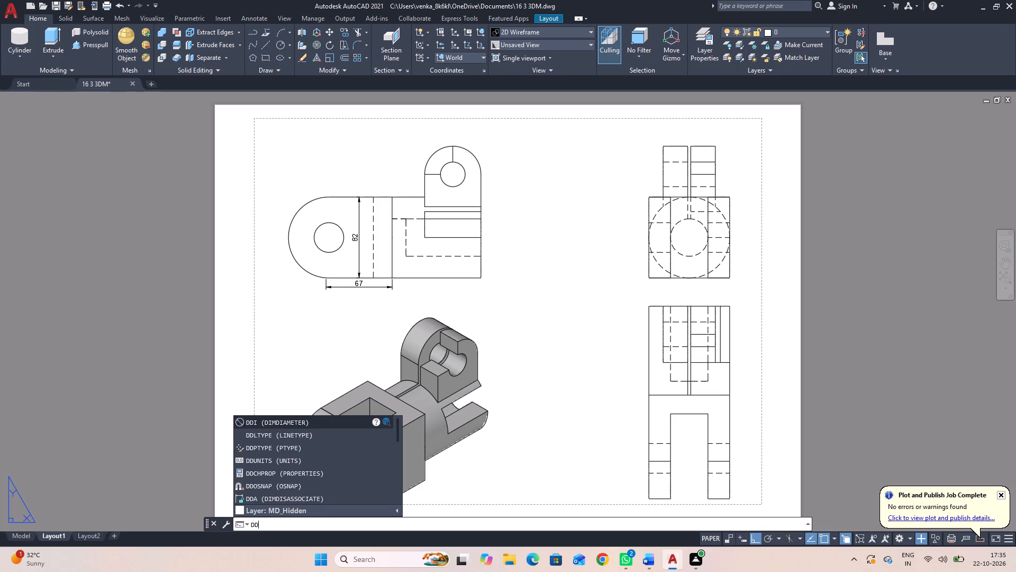
{"action": "key", "text": "space"}
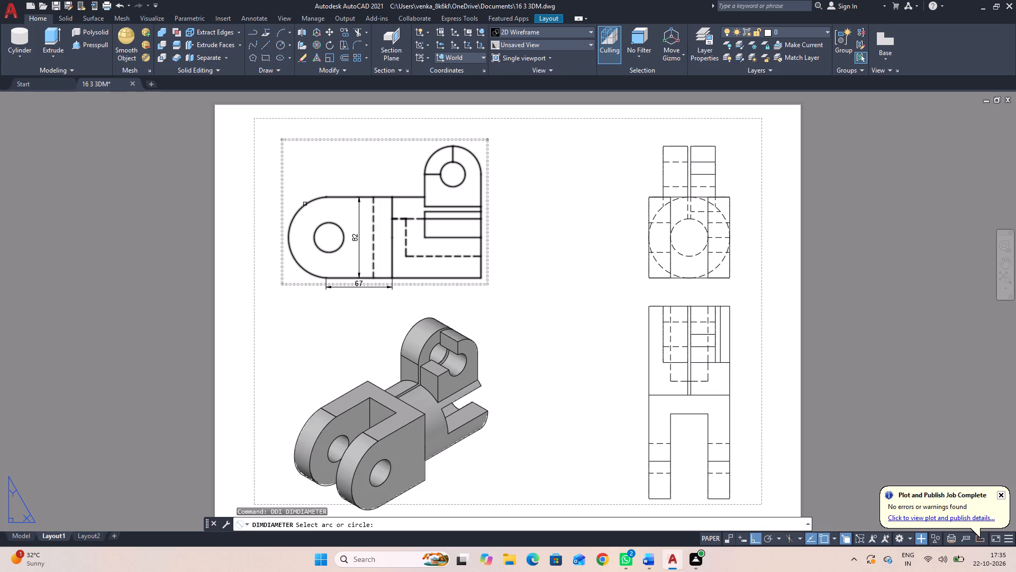
{"action": "left_click", "coordinate": [307, 205]}
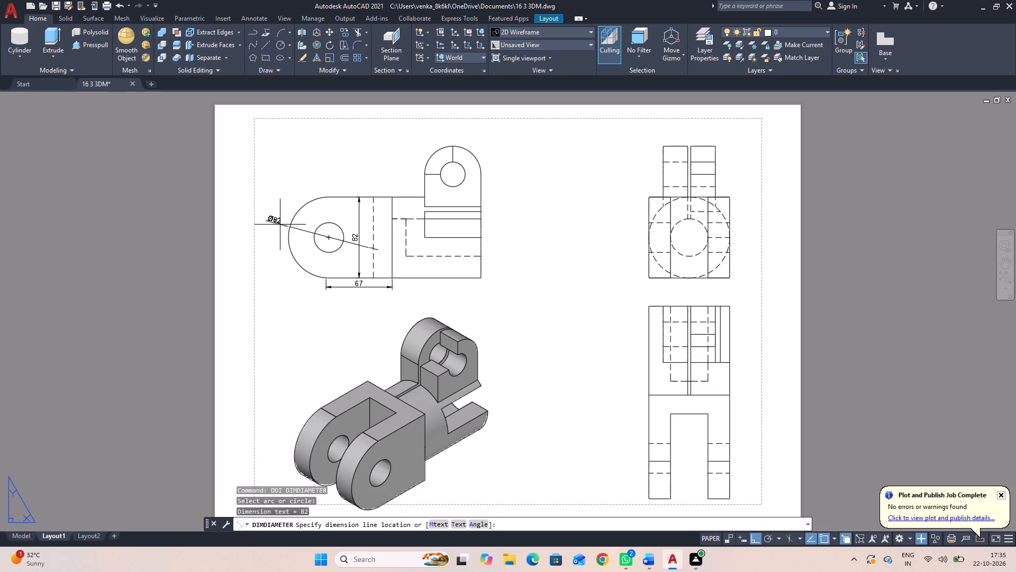
{"action": "left_click", "coordinate": [280, 224]}
{"action": "key", "text": "space"}
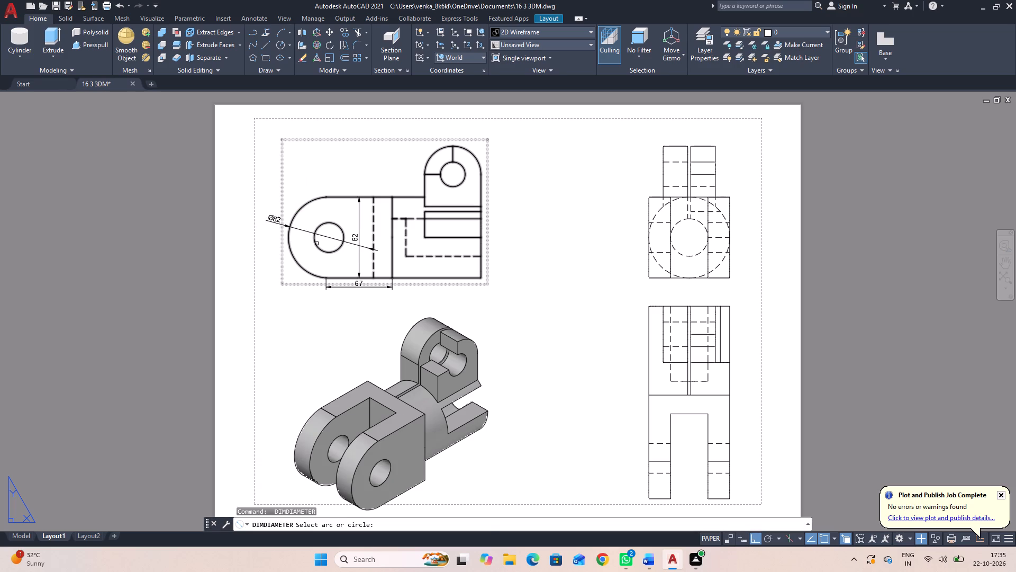
{"action": "left_click", "coordinate": [315, 245]}
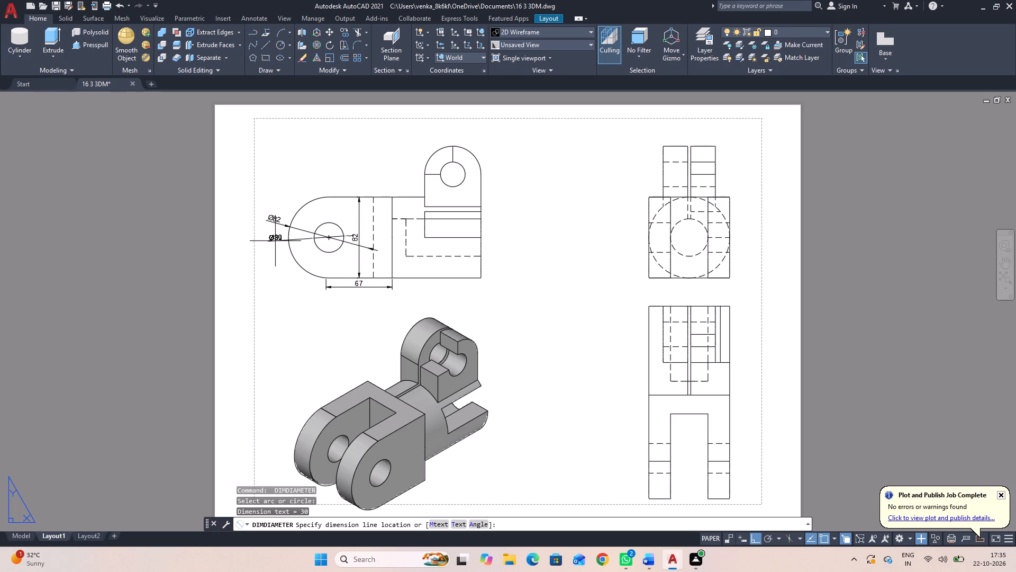
{"action": "left_click", "coordinate": [271, 241]}
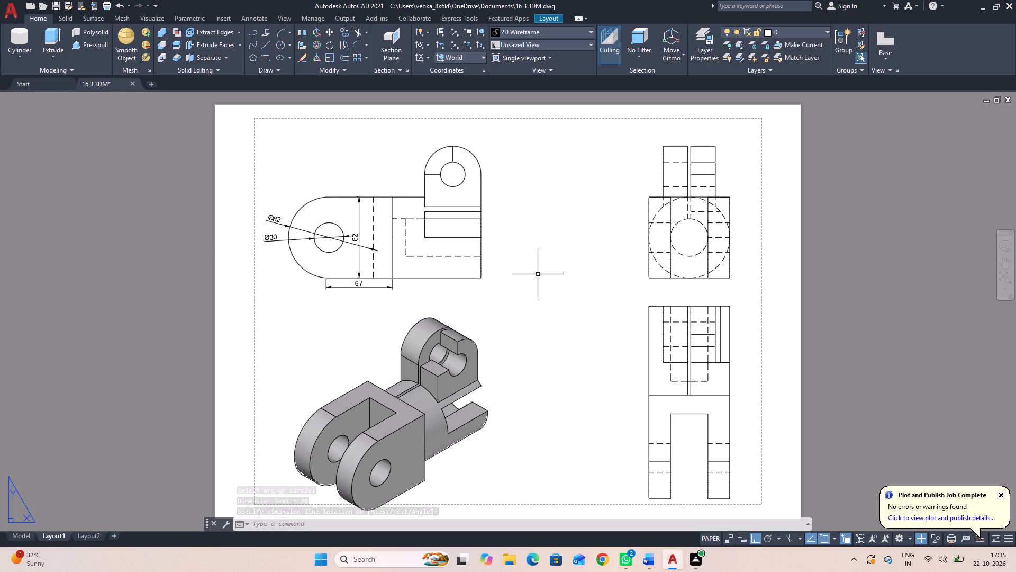
{"action": "key", "text": "space"}
{"action": "key", "text": "space"}
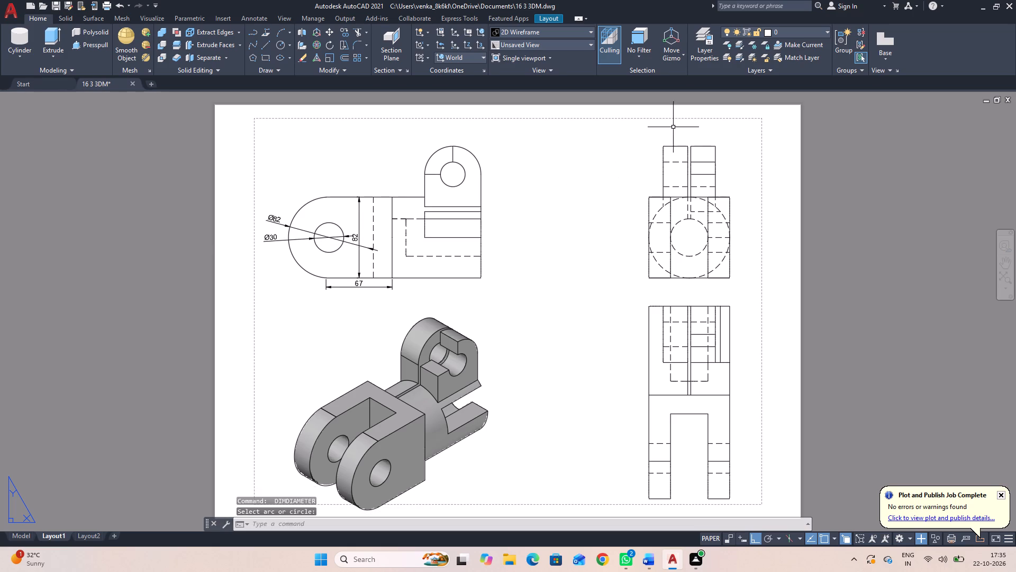
Add an aligned dimension for the narrow slit's width above the base view at the sheet's upper right.
{"action": "type", "text": "DA"}
{"action": "type", "text": "L"}
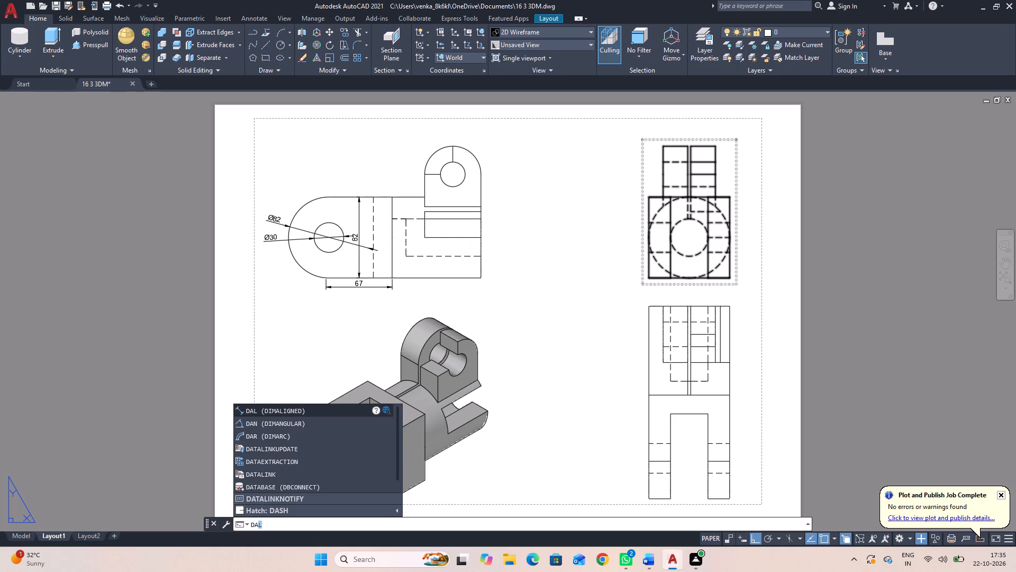
{"action": "key", "text": "space"}
{"action": "left_click", "coordinate": [686, 145]}
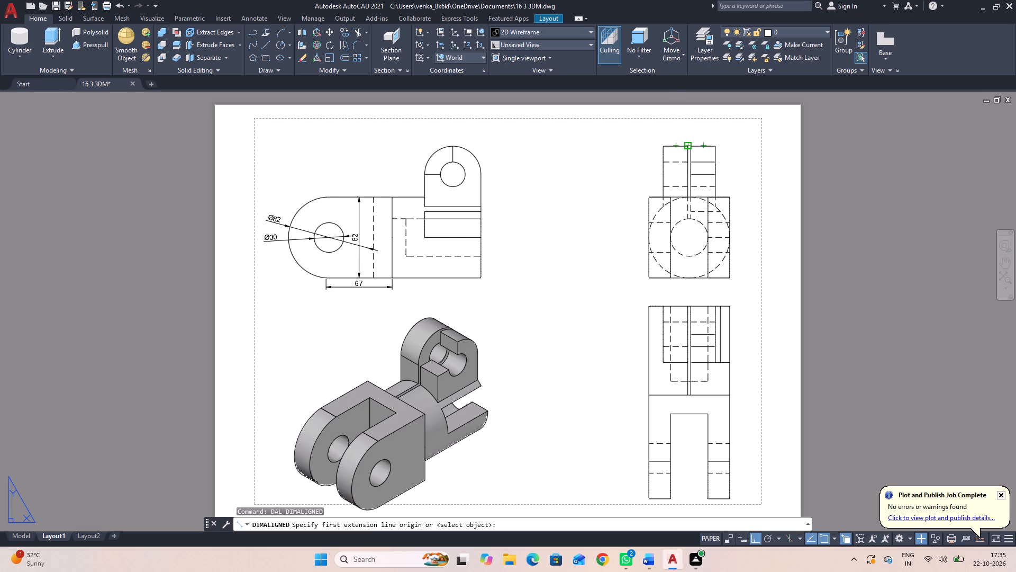
{"action": "left_click", "coordinate": [690, 146]}
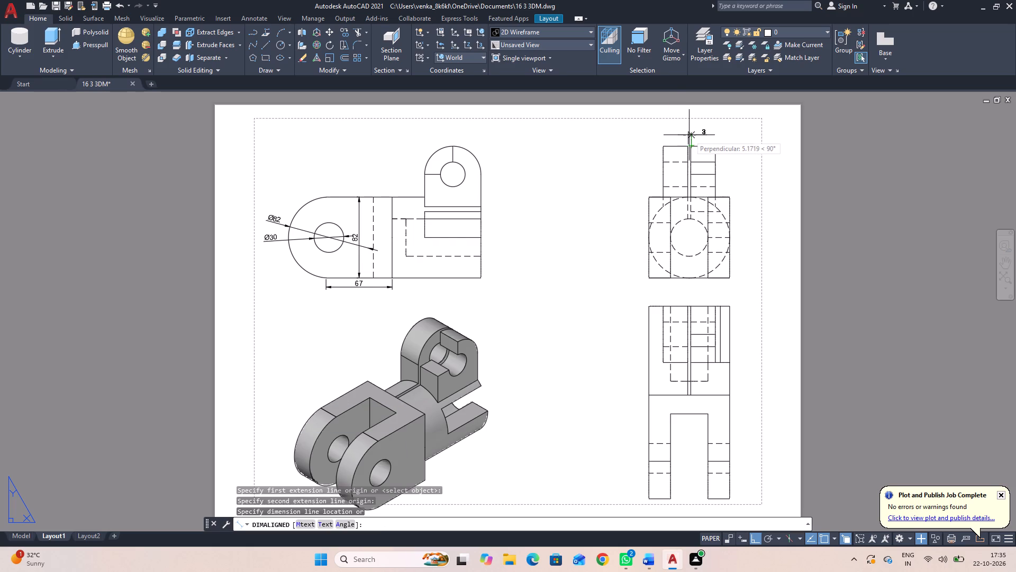
{"action": "left_click", "coordinate": [689, 130]}
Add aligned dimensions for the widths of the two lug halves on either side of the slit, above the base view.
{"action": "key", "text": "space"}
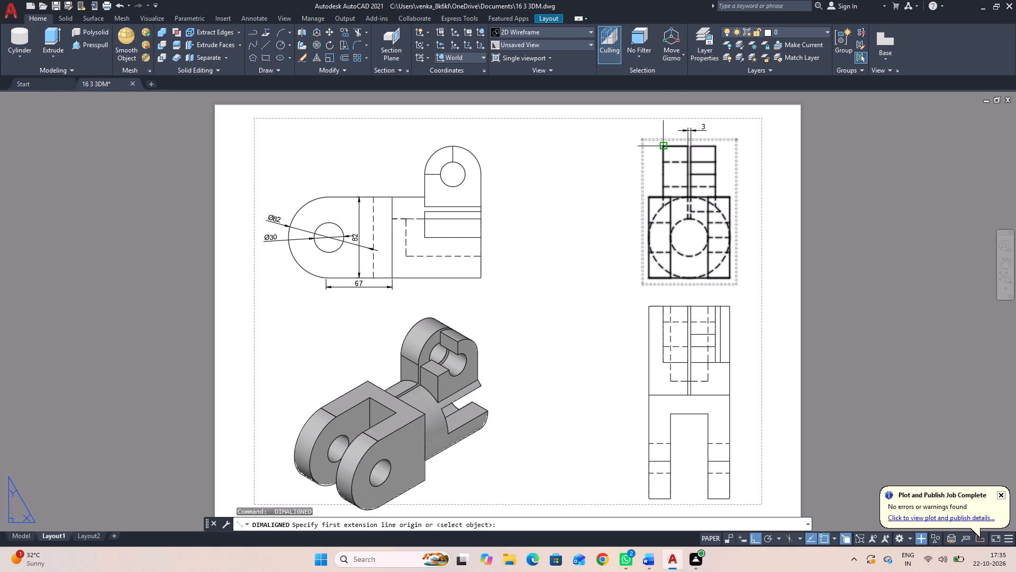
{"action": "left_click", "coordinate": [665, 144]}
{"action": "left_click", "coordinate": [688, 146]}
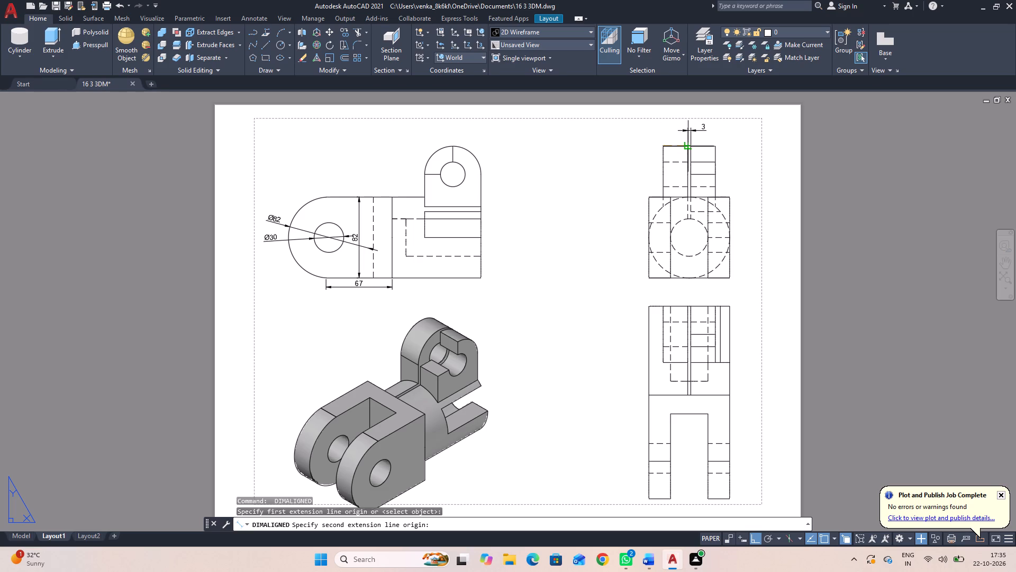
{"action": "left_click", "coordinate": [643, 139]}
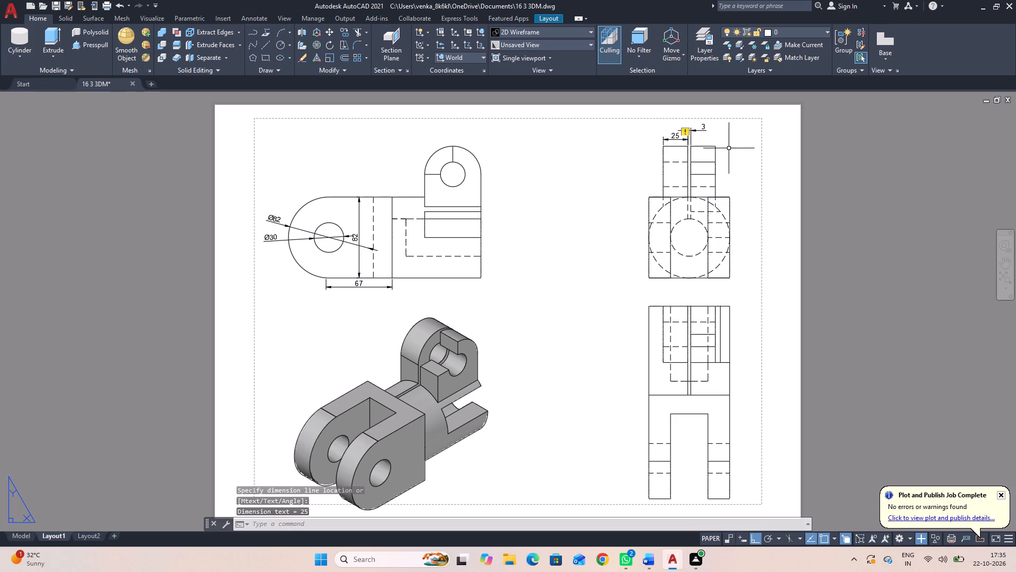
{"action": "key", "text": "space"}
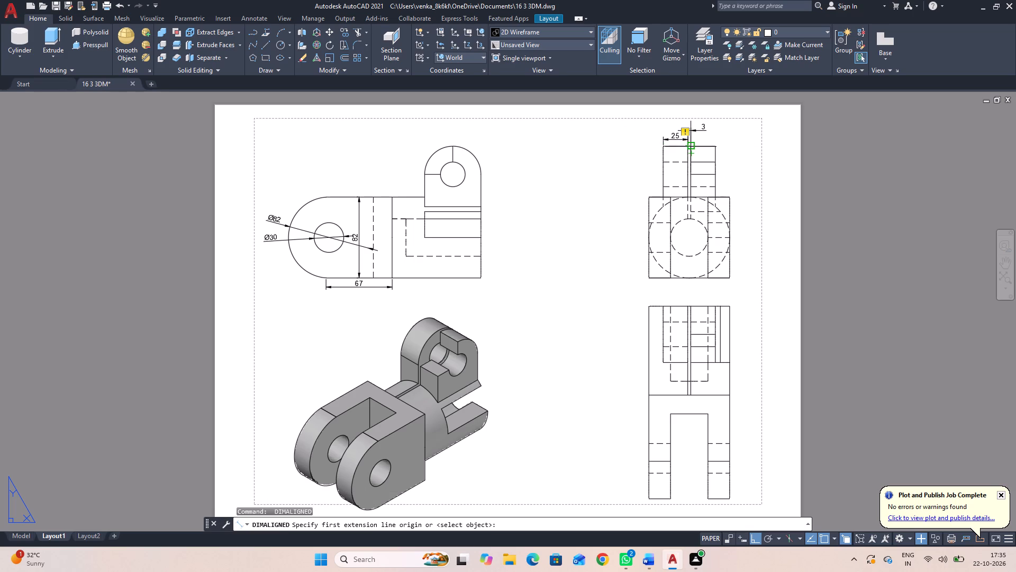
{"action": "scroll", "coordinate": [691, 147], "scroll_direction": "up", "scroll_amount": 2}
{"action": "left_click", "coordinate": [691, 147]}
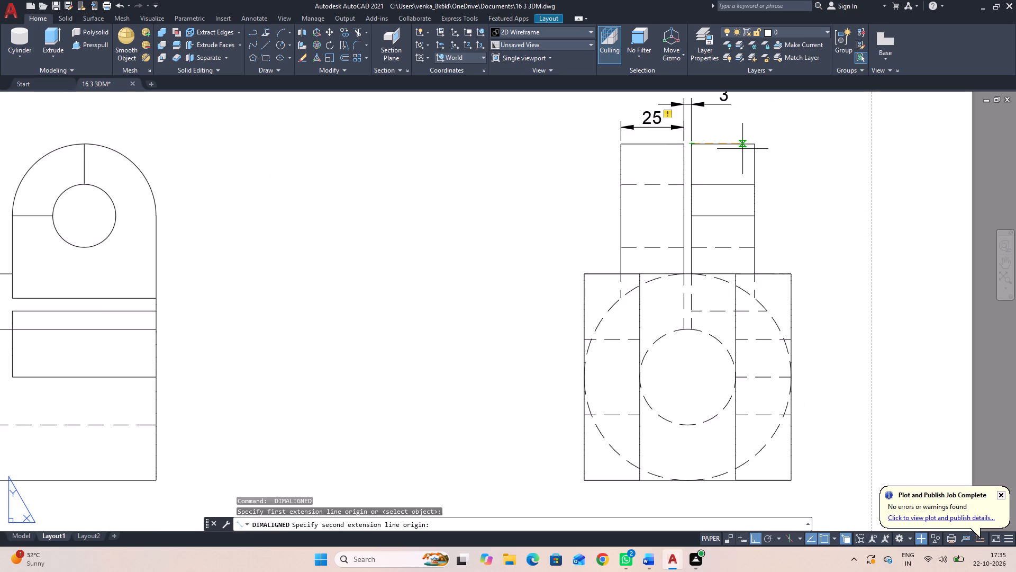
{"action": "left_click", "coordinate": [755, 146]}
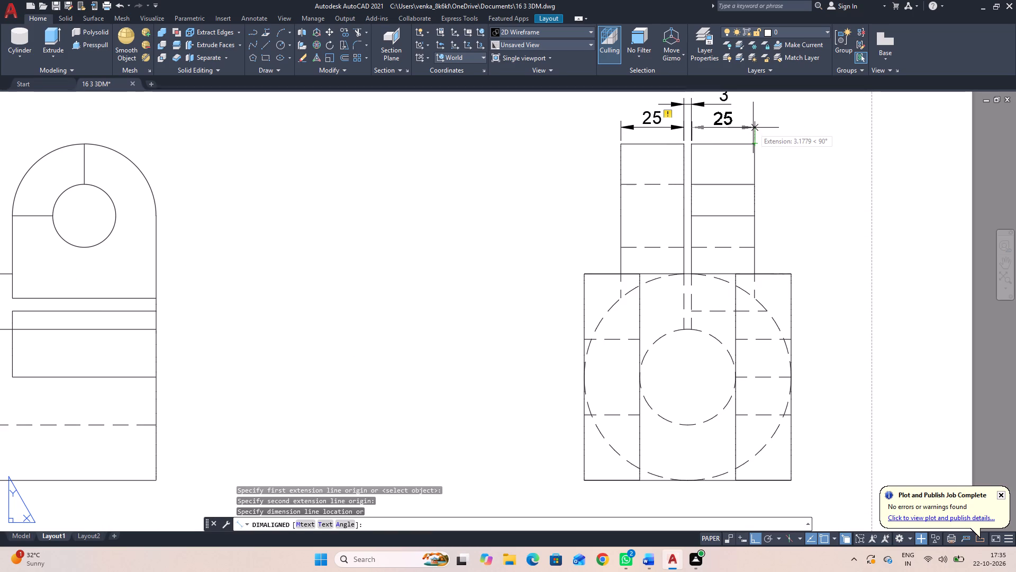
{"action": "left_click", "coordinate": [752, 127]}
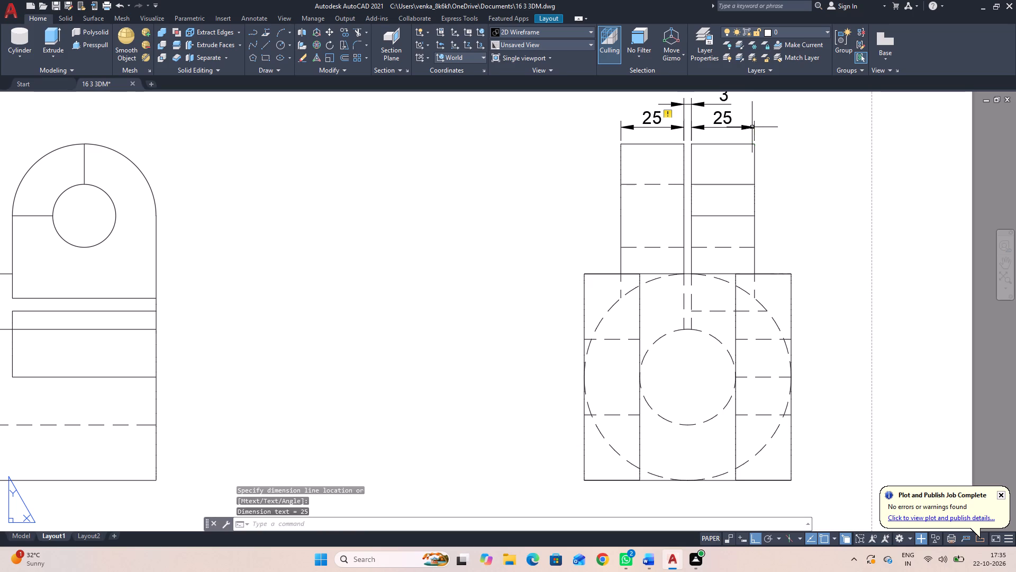
Move the shaded isometric view straight up on the sheet, closer to the profile view.
{"action": "scroll", "coordinate": [751, 127], "scroll_direction": "down", "scroll_amount": 2}
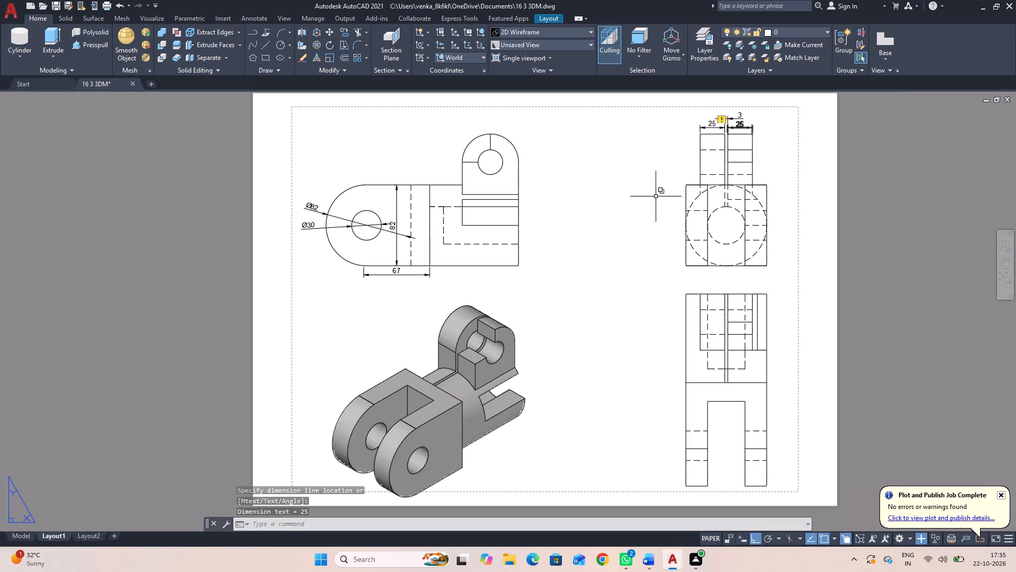
{"action": "left_click", "coordinate": [496, 377]}
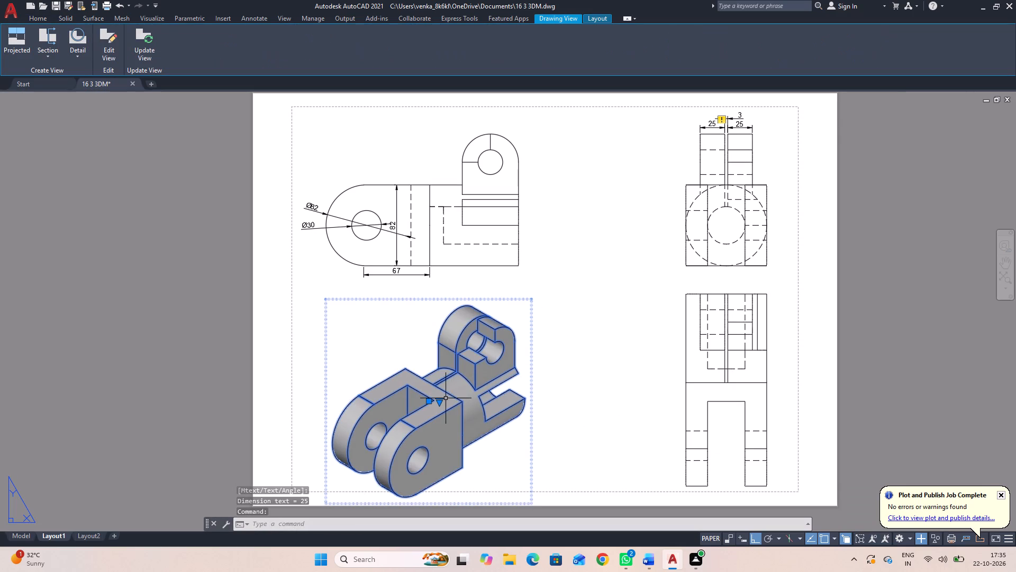
{"action": "left_click", "coordinate": [431, 400]}
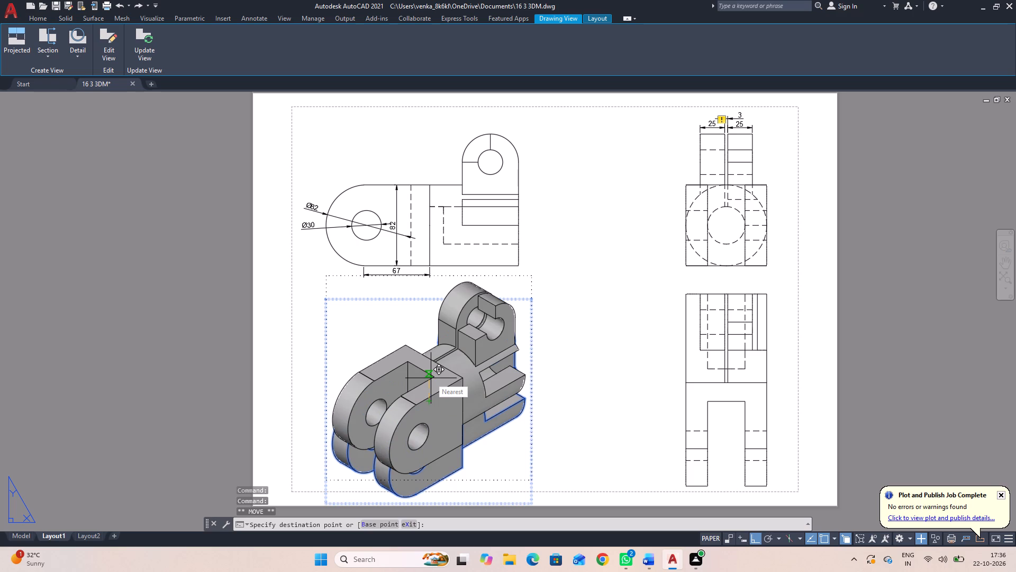
{"action": "left_click", "coordinate": [431, 378]}
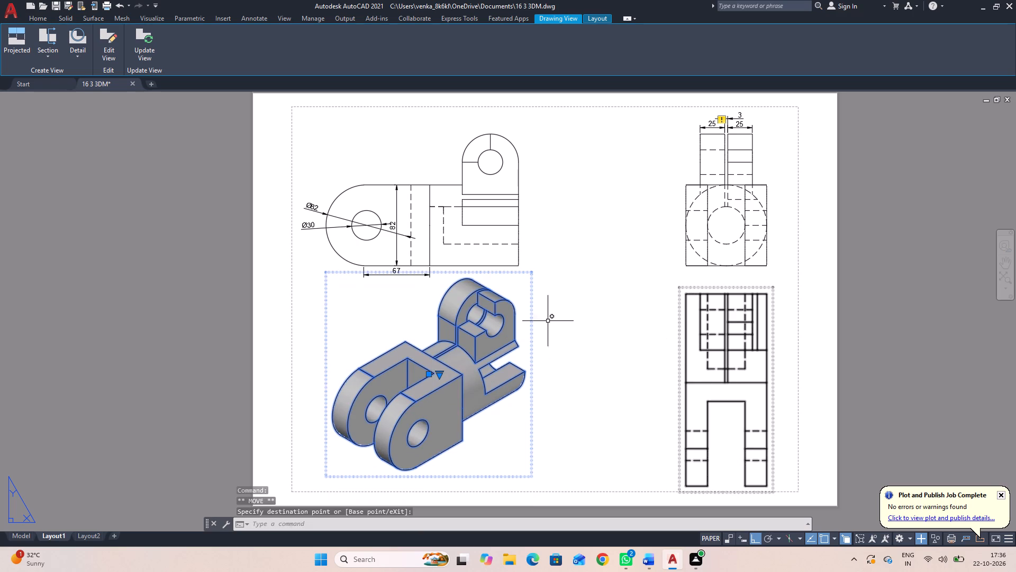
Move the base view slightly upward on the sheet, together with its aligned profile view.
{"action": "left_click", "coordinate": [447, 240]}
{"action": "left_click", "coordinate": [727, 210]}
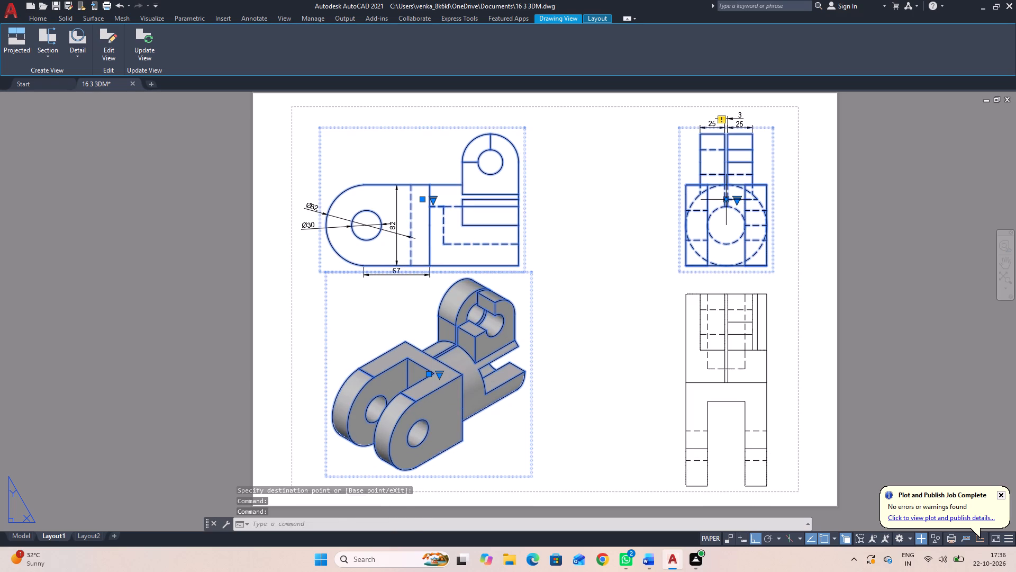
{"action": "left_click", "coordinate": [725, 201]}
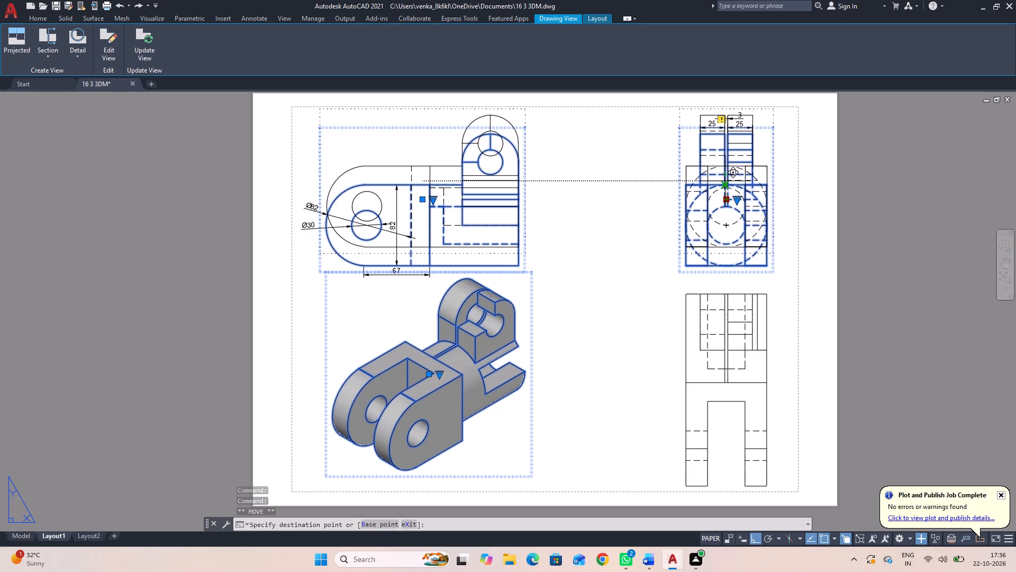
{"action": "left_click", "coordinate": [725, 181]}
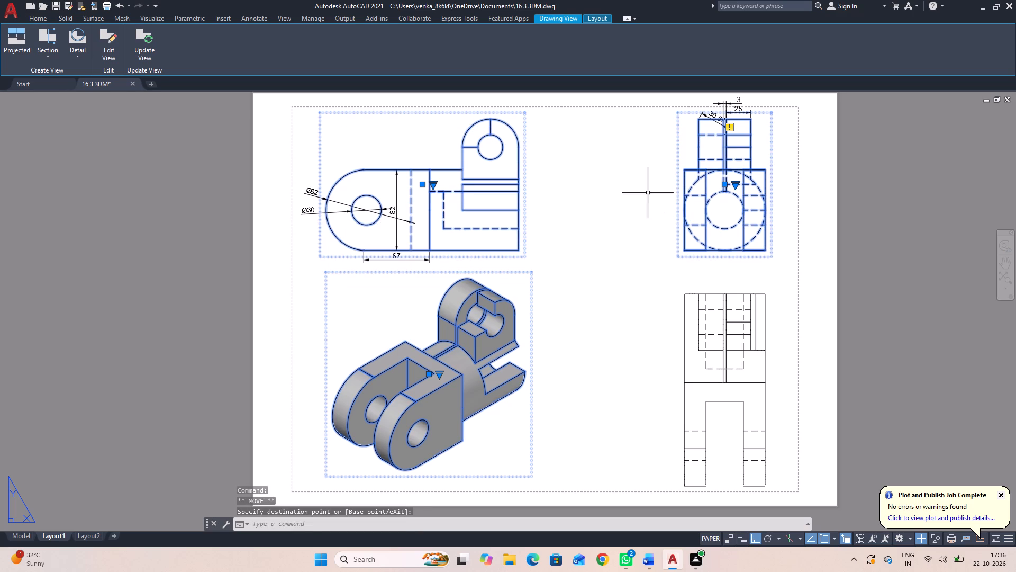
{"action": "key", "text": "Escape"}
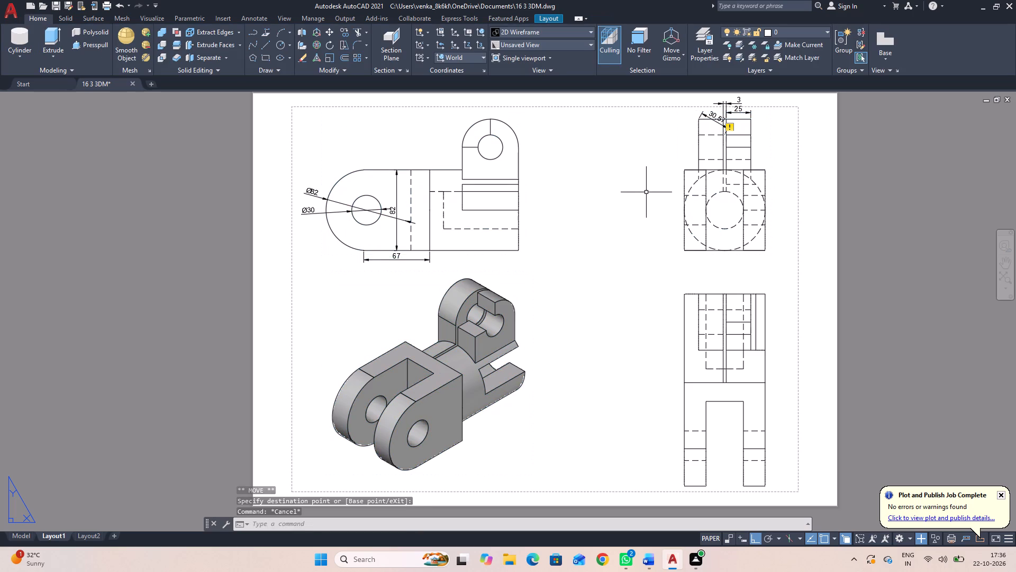
Move the base view straight down on the sheet so there is room for dimensions above it.
{"action": "left_click", "coordinate": [711, 189]}
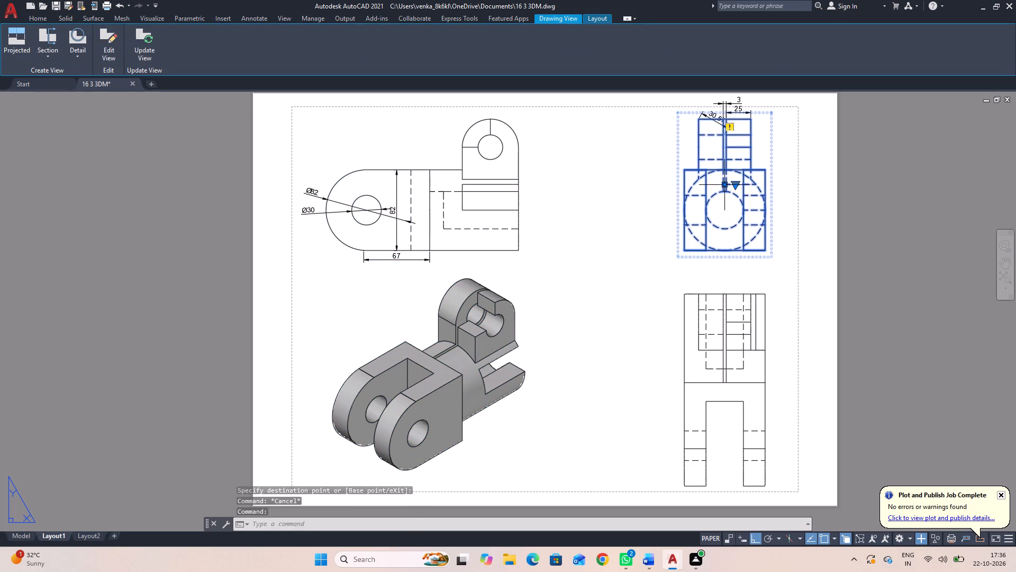
{"action": "left_click", "coordinate": [723, 184]}
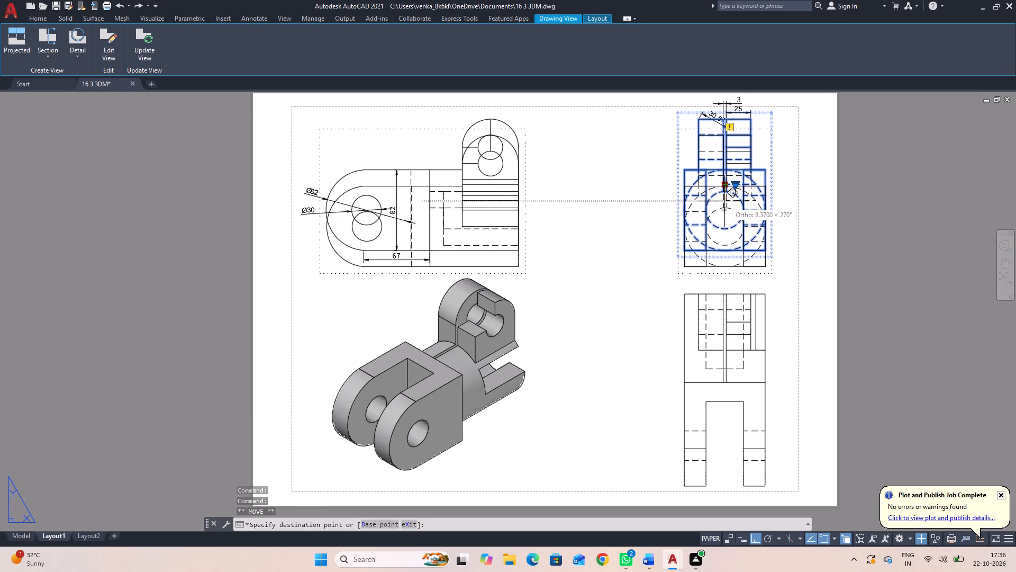
{"action": "left_click", "coordinate": [724, 201]}
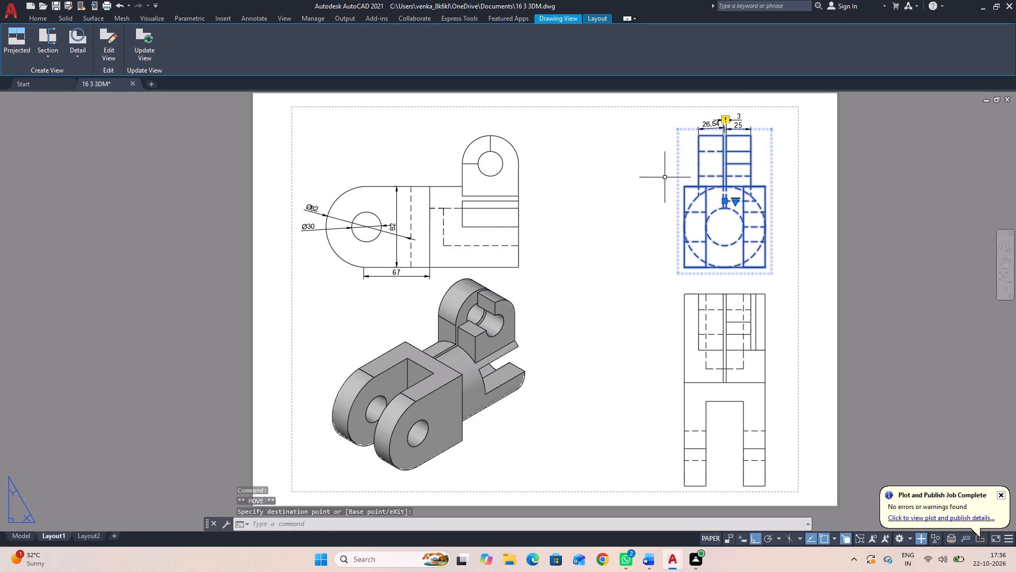
{"action": "key", "text": "Escape"}
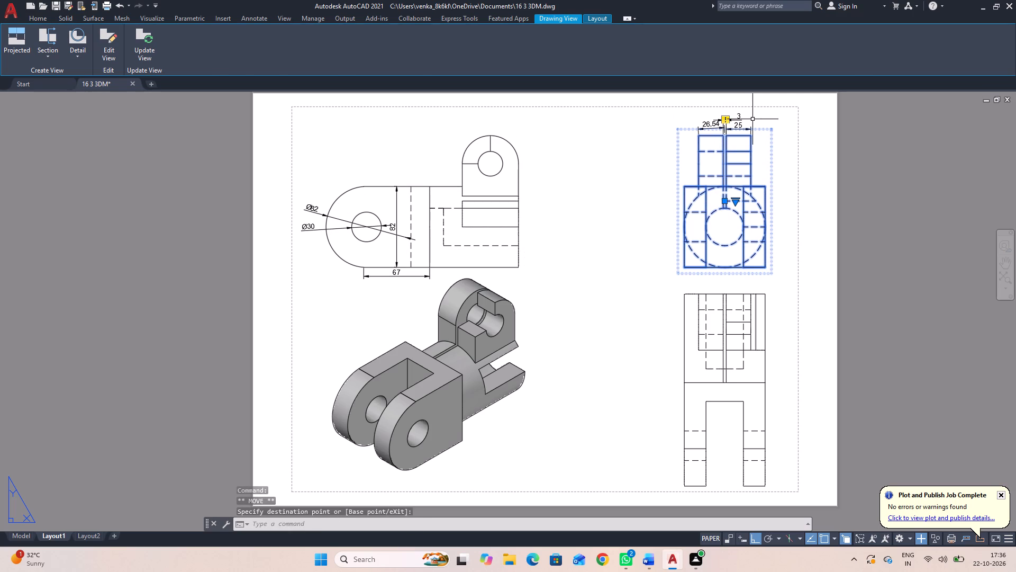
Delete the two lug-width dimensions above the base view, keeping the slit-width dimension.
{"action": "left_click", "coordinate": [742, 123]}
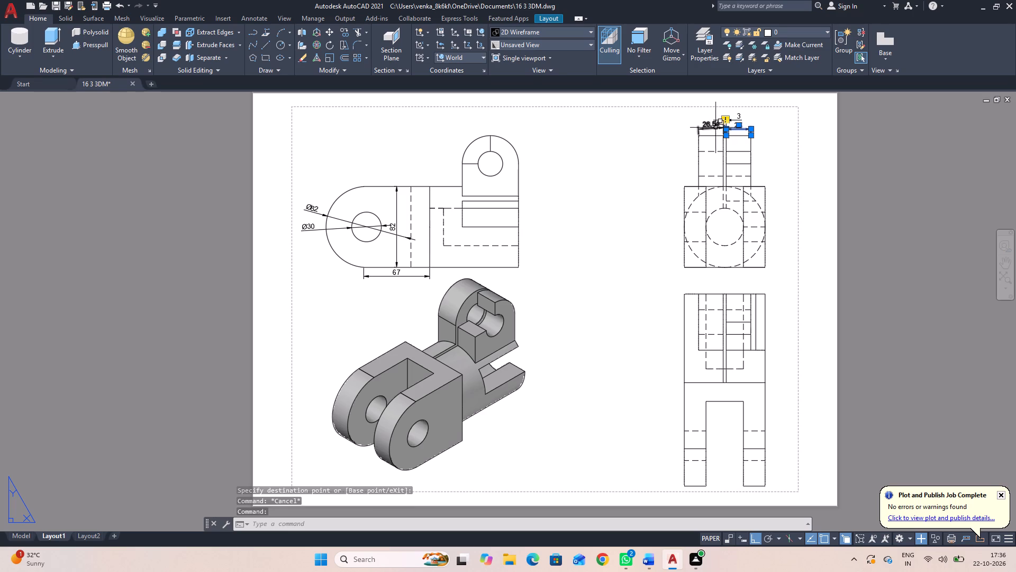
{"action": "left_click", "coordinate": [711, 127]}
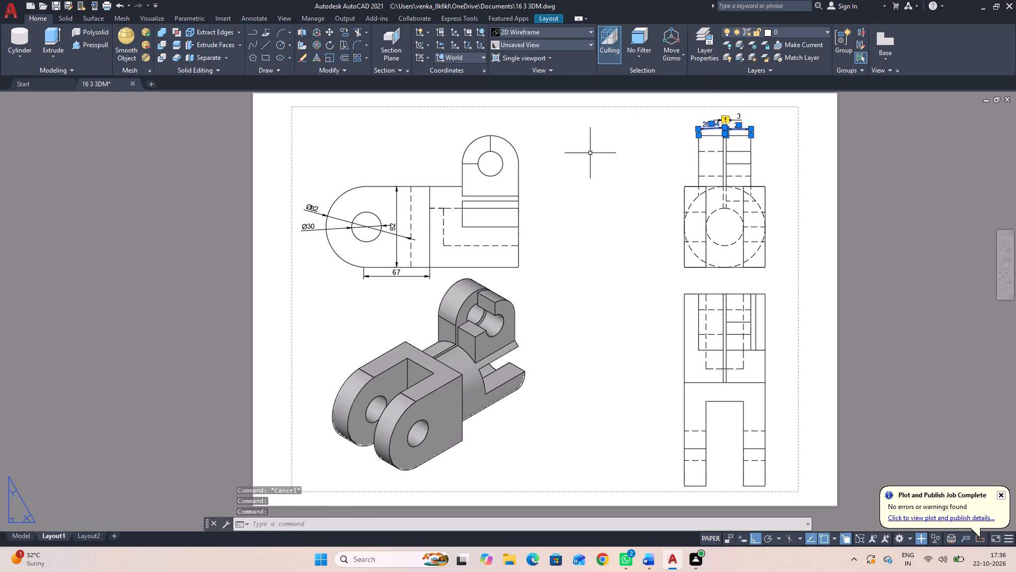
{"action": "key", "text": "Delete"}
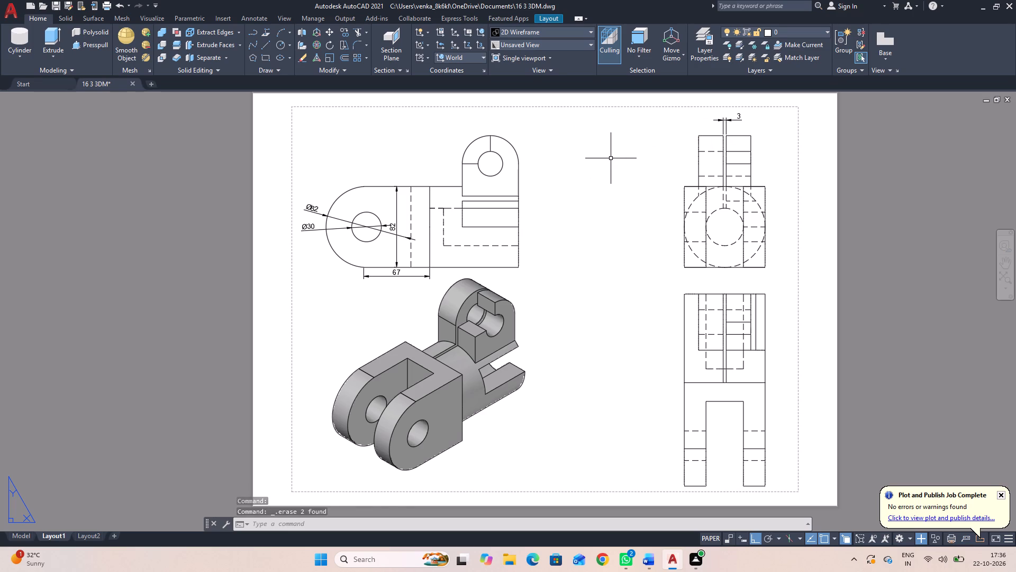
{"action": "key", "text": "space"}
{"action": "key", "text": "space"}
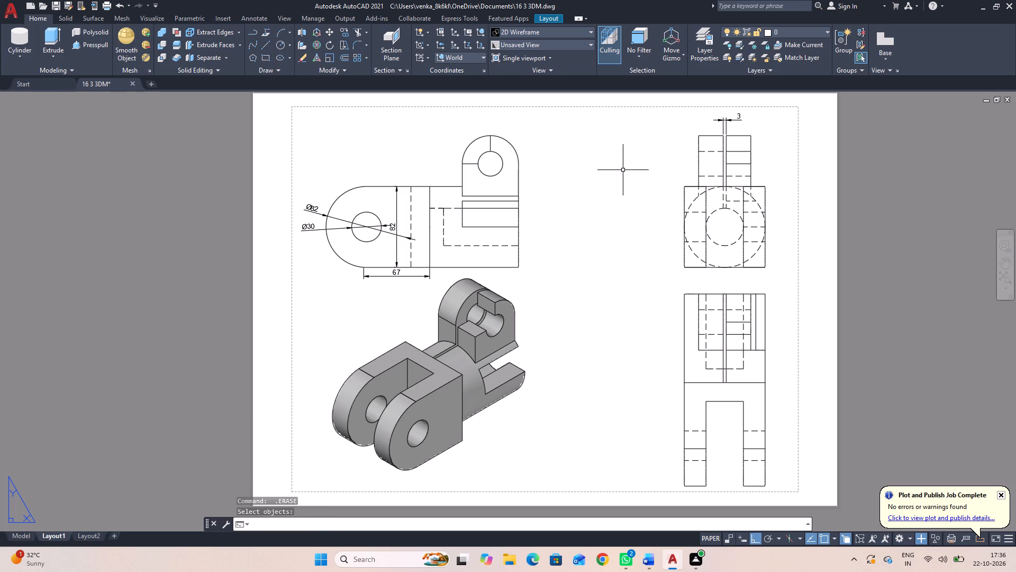
Add an aligned dimension above the base view for the width of the lug half on the right of the slit.
{"action": "type", "text": "DA"}
{"action": "type", "text": "L"}
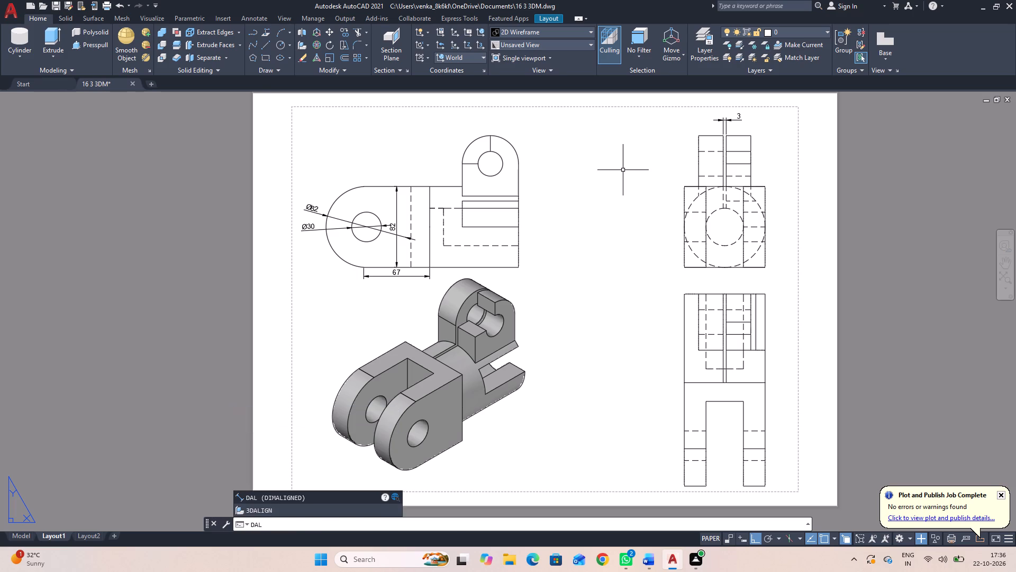
{"action": "key", "text": "space"}
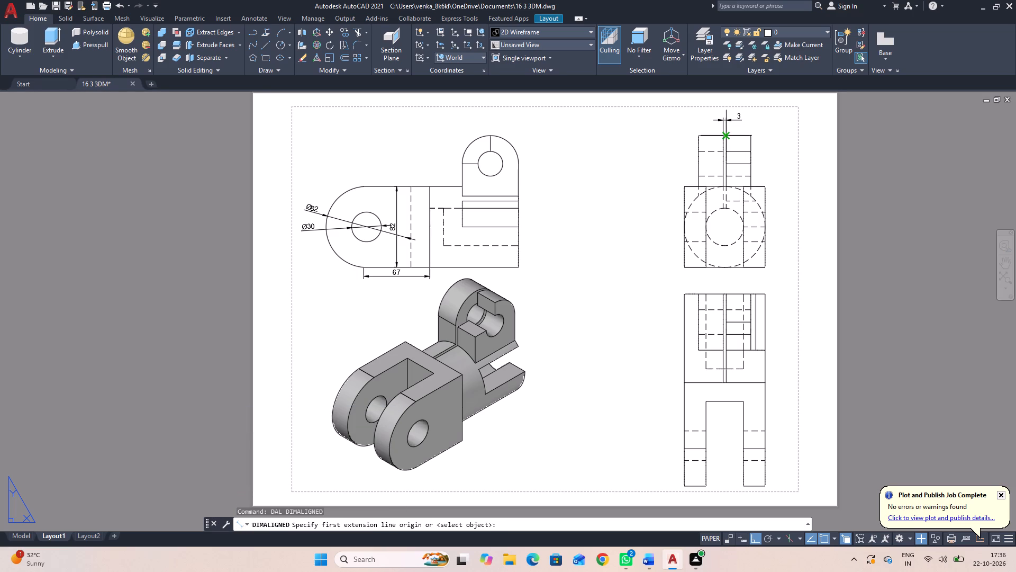
{"action": "scroll", "coordinate": [727, 137], "scroll_direction": "up", "scroll_amount": 2}
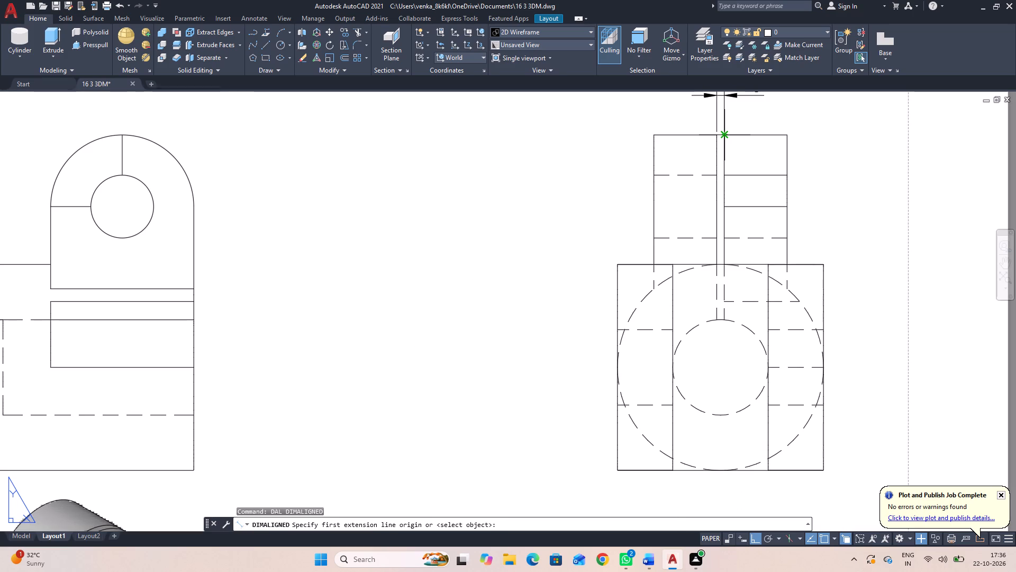
{"action": "left_click", "coordinate": [723, 134]}
{"action": "left_click", "coordinate": [786, 134]}
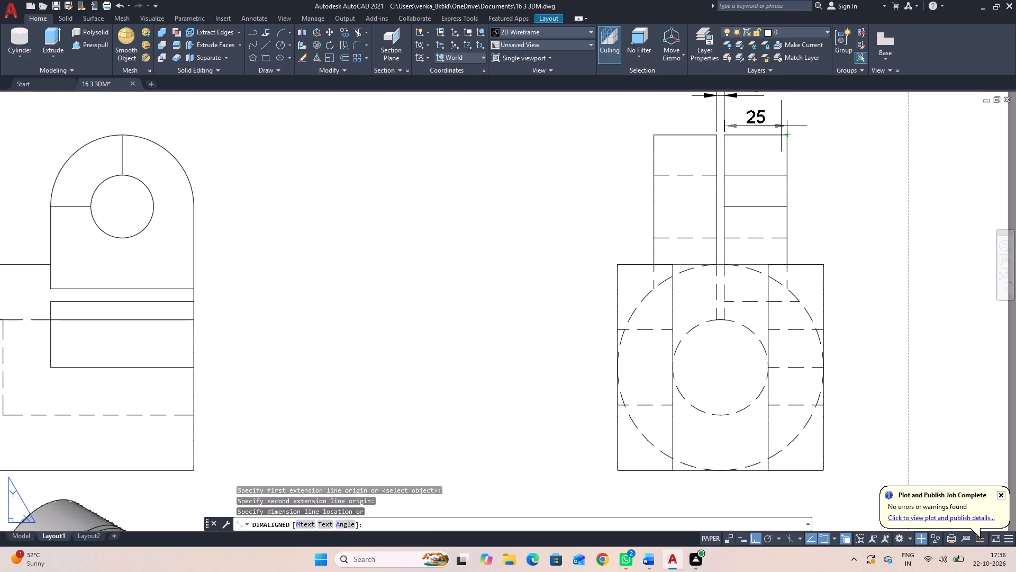
{"action": "left_click", "coordinate": [779, 118]}
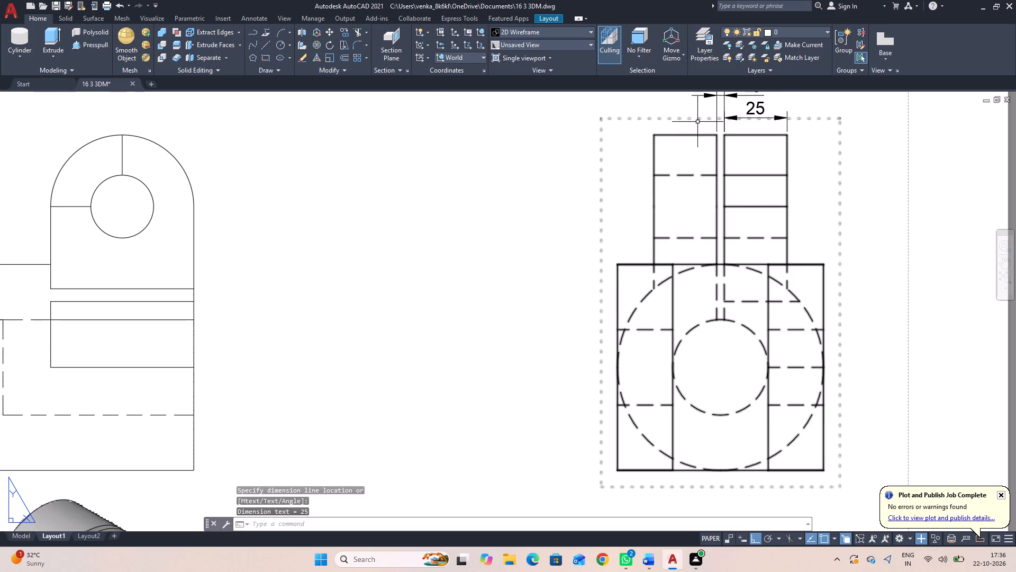
Add an aligned dimension above the profile view for the top edge between the fork block and the upright lug.
{"action": "scroll", "coordinate": [697, 122], "scroll_direction": "down", "scroll_amount": 2}
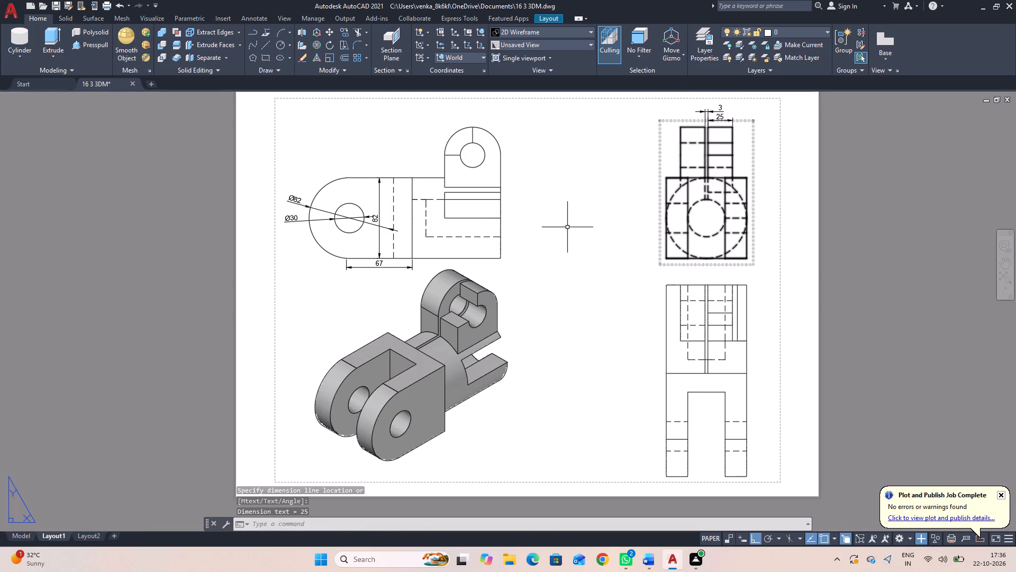
{"action": "key", "text": "space"}
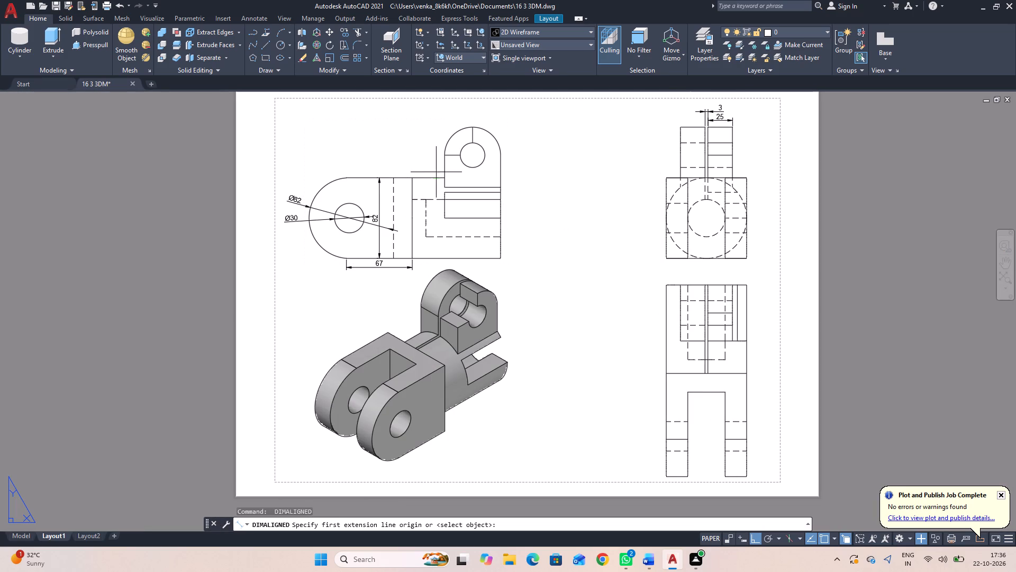
{"action": "left_click", "coordinate": [443, 177]}
{"action": "left_click", "coordinate": [412, 177]}
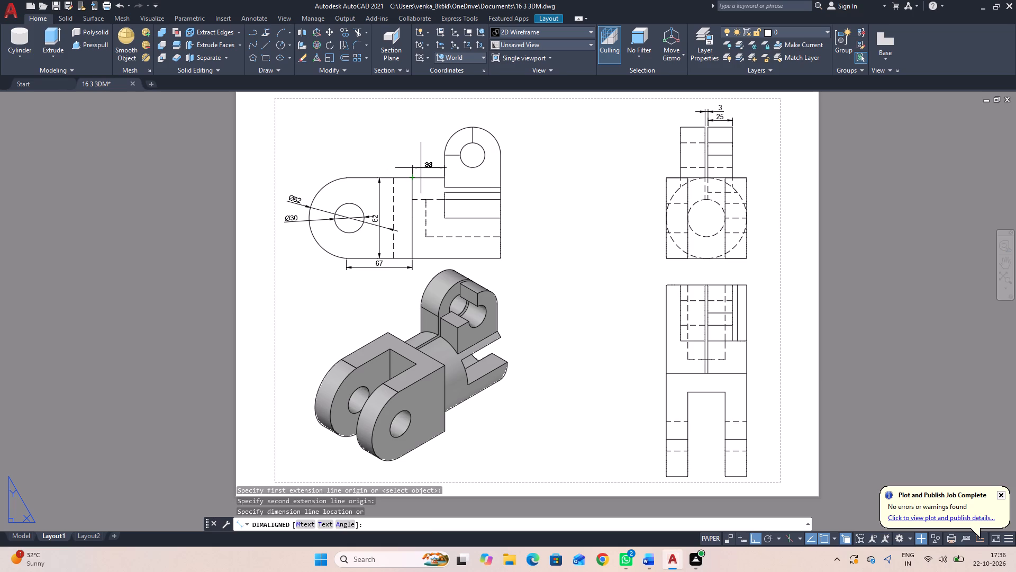
{"action": "left_click", "coordinate": [412, 170]}
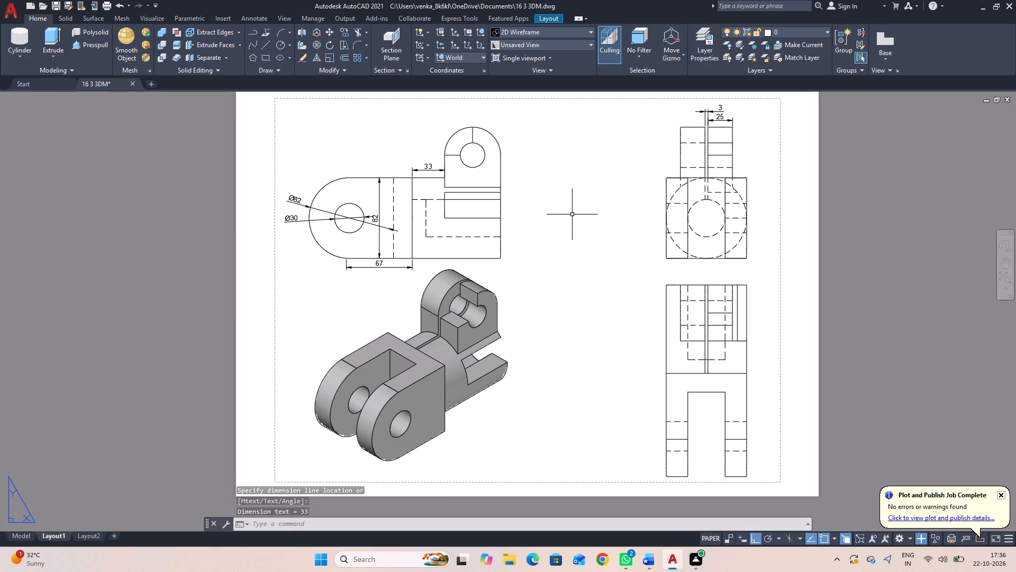
Add a diameter dimension to the upright lug's hole in the profile view, placing its text outside at the upper right.
{"action": "key", "text": "d"}
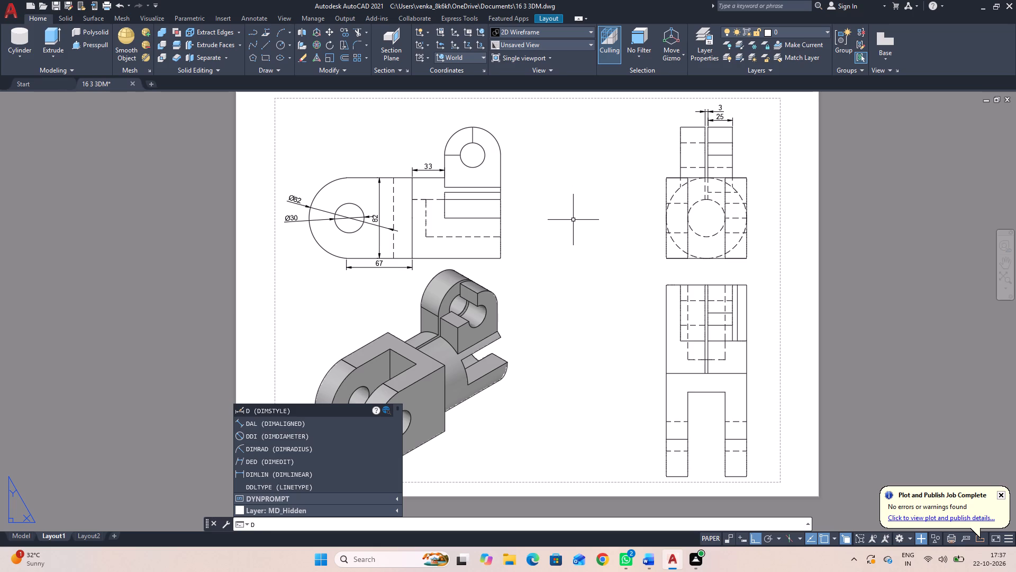
{"action": "type", "text": "DI"}
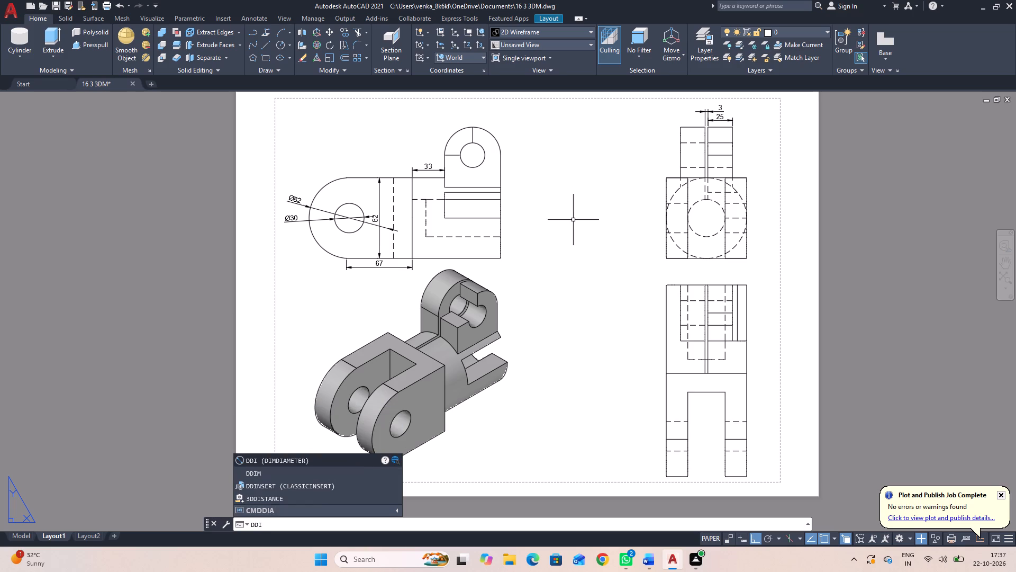
{"action": "key", "text": "space"}
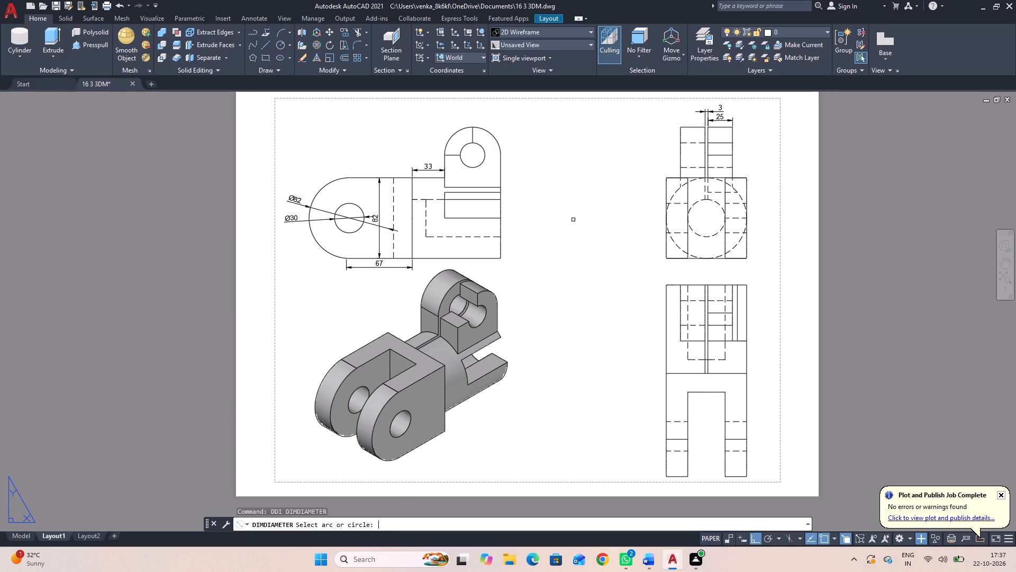
{"action": "left_click", "coordinate": [483, 146]}
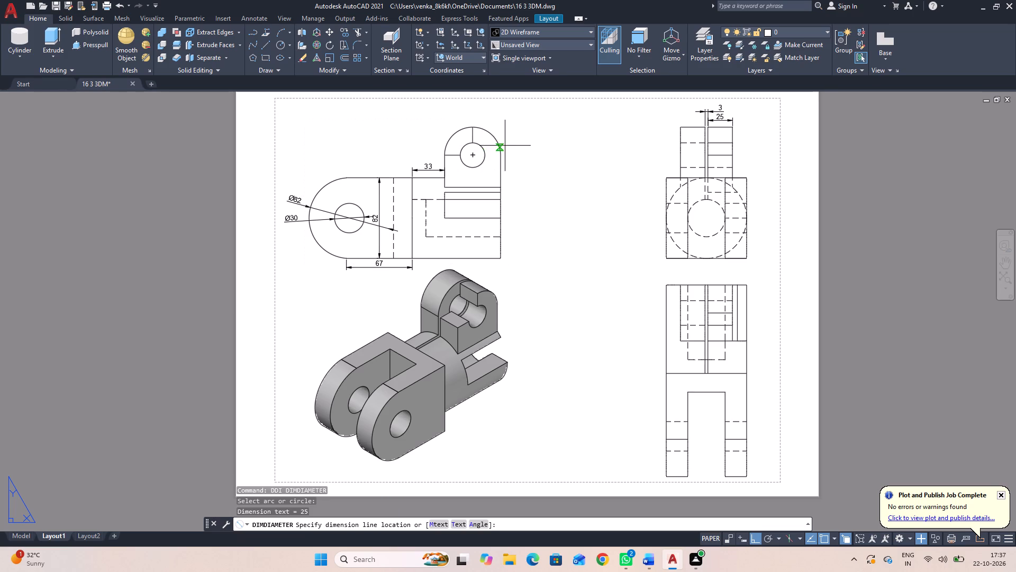
{"action": "left_click", "coordinate": [512, 133]}
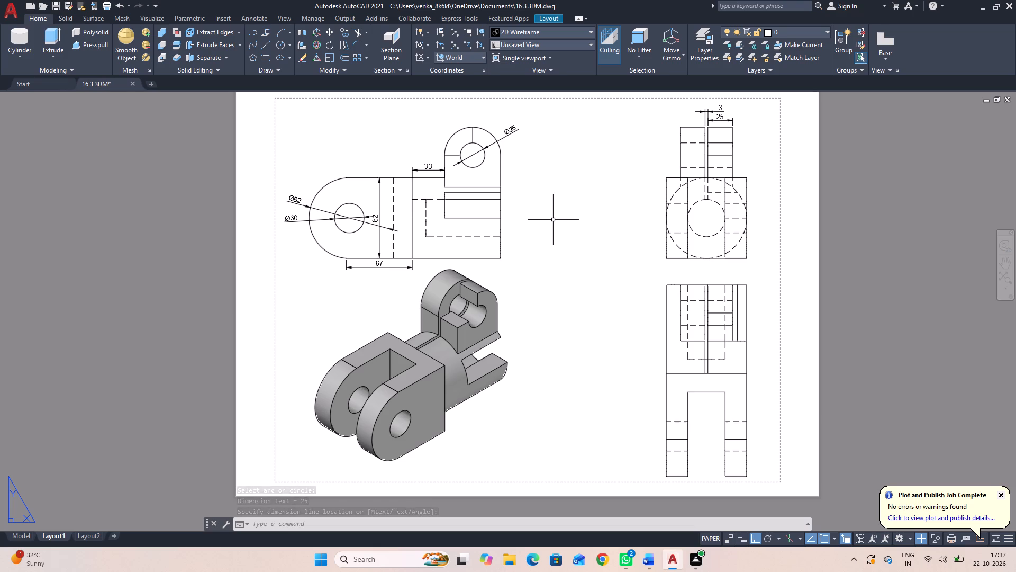
Add a horizontal leader from inside the profile view's right end, annotated R19 with 76 DEEP on the second line.
{"action": "type", "text": "LEAD"}
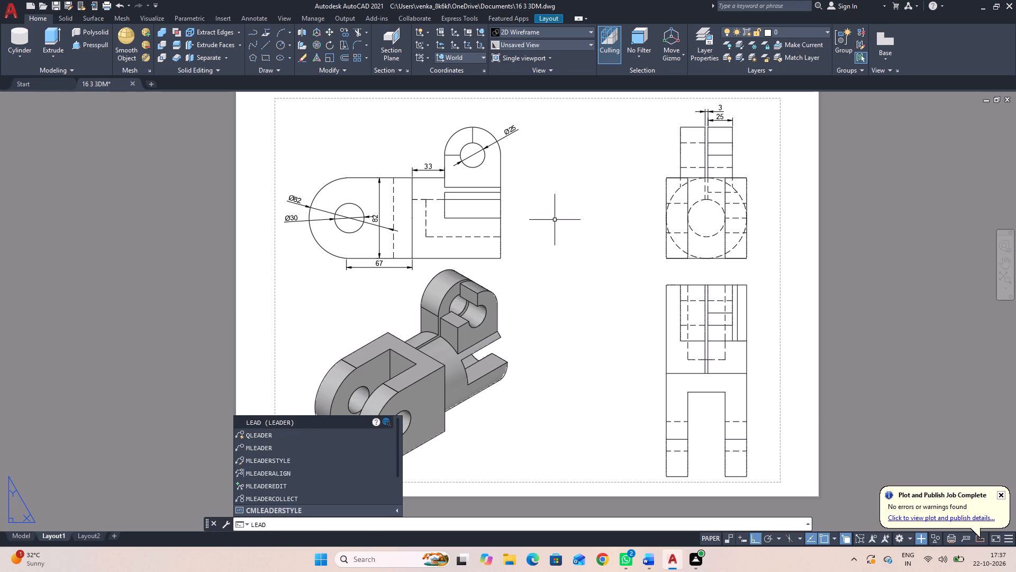
{"action": "key", "text": "space"}
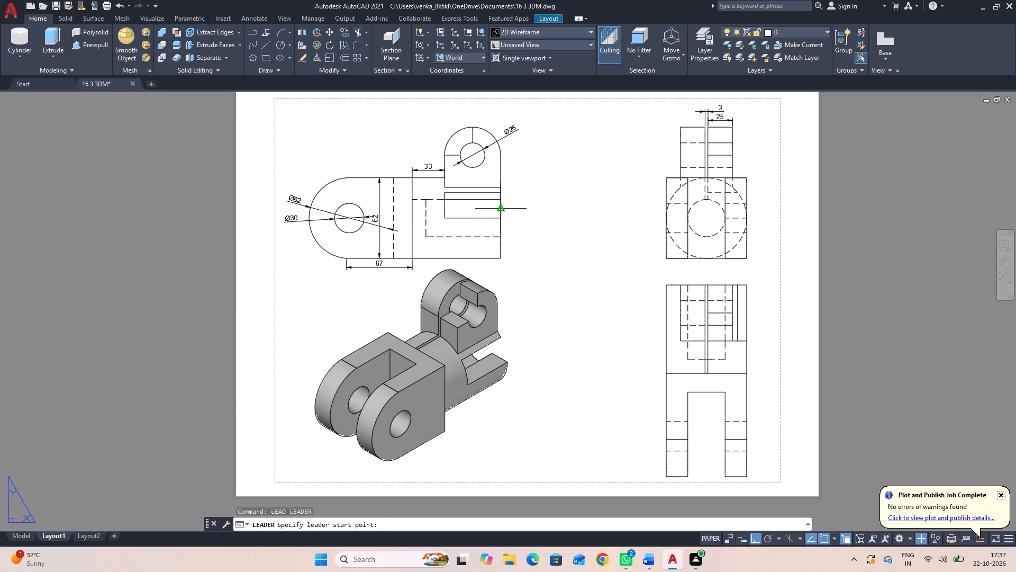
{"action": "left_click", "coordinate": [478, 210]}
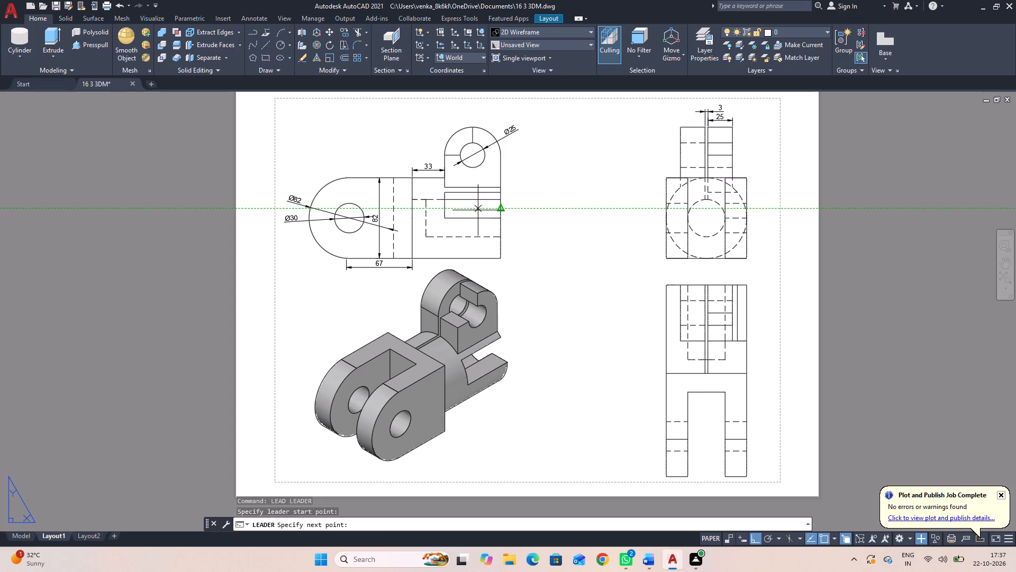
{"action": "left_click", "coordinate": [529, 219]}
{"action": "type", "text": "A"}
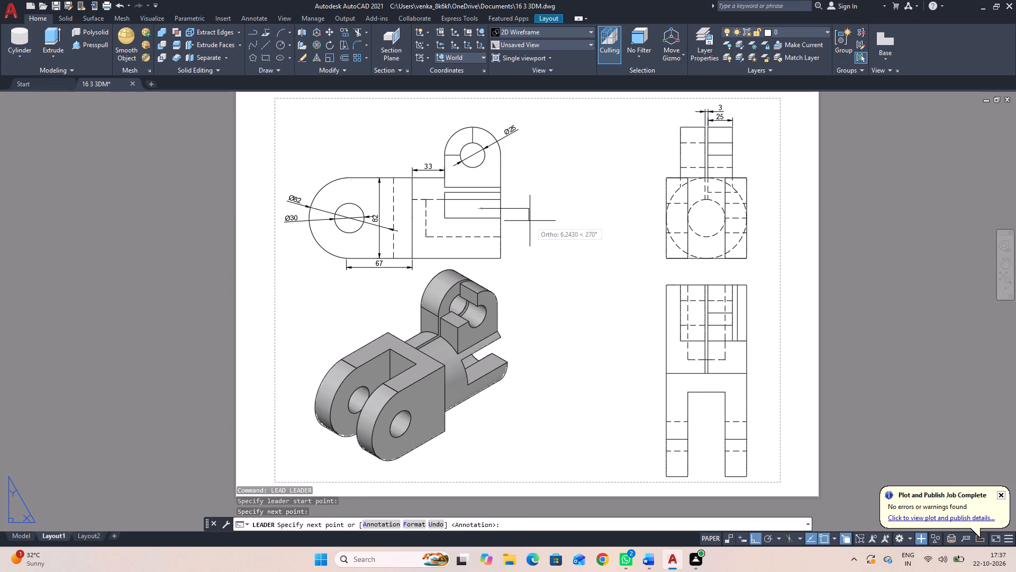
{"action": "key", "text": "space"}
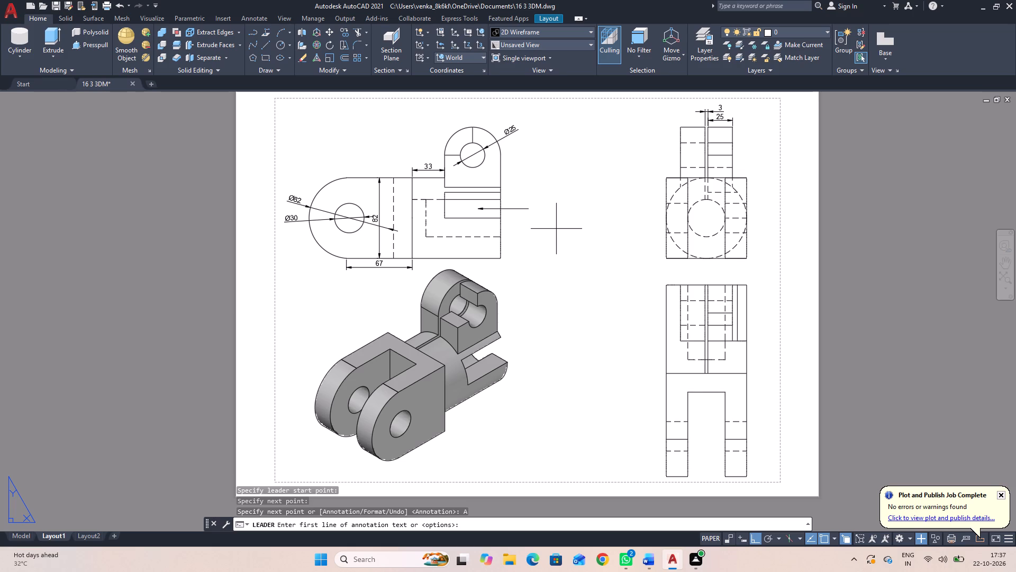
{"action": "key", "text": "r"}
{"action": "key", "text": "1"}
{"action": "key", "text": "9"}
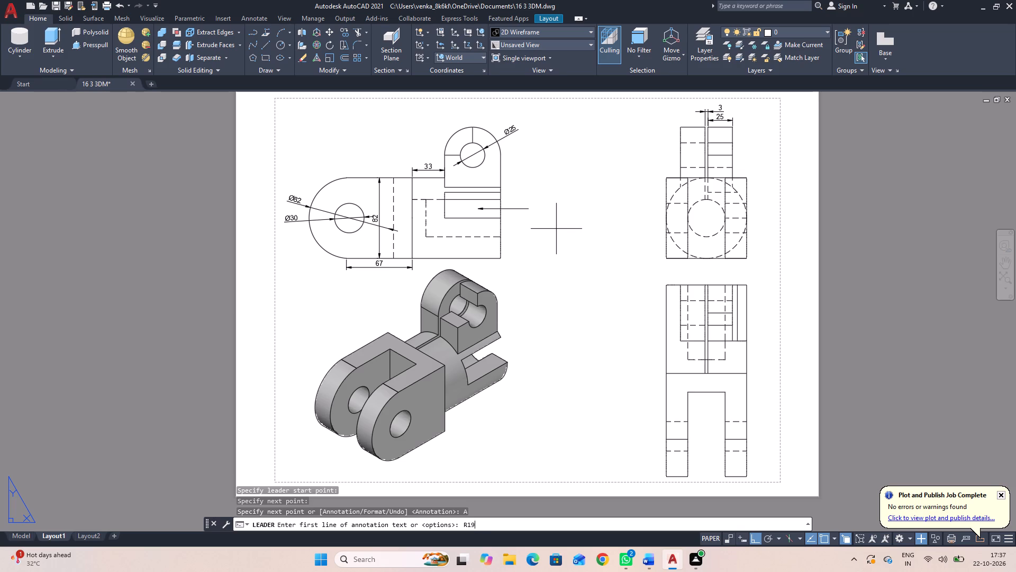
{"action": "key", "text": "Return"}
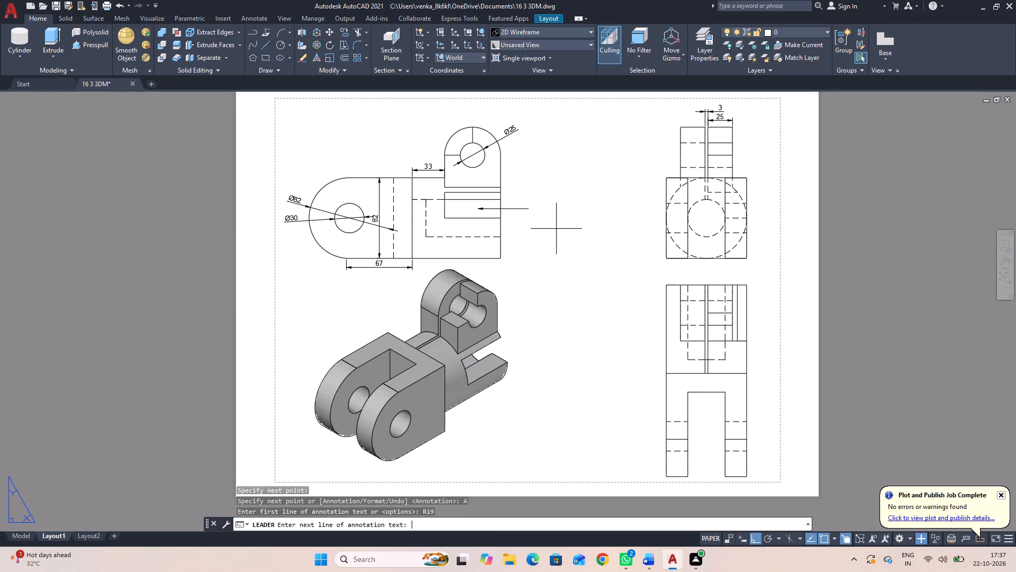
{"action": "type", "text": "76"}
{"action": "key", "text": "space"}
{"action": "type", "text": "DEE"}
{"action": "key", "text": "p"}
{"action": "key", "text": "Return"}
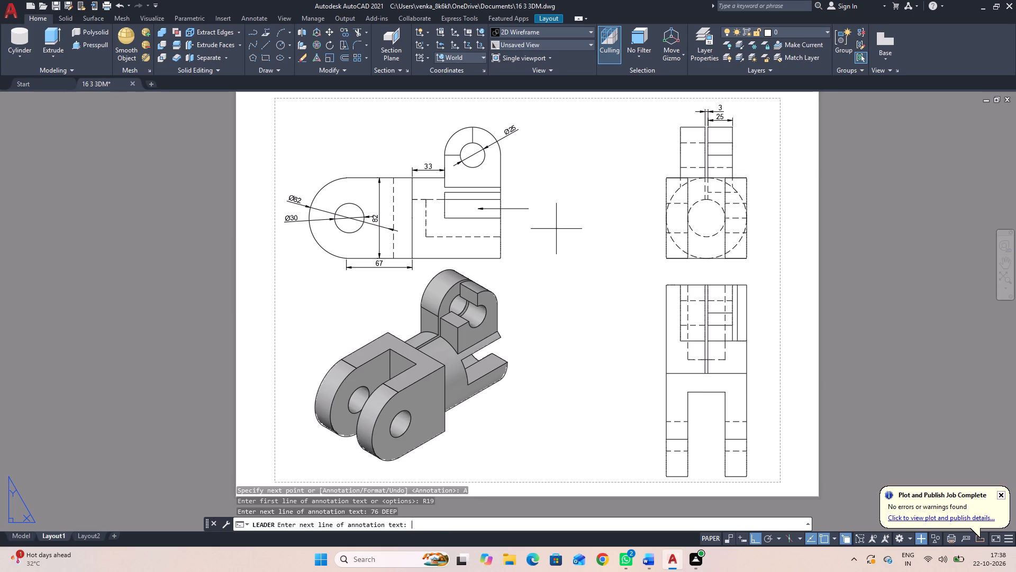
{"action": "key", "text": "Return"}
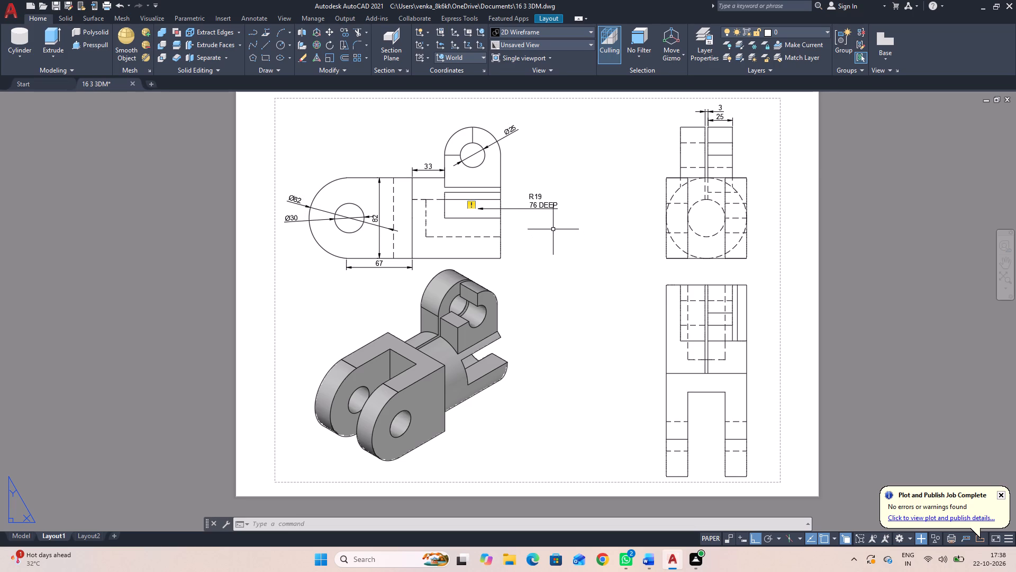
{"action": "left_click", "coordinate": [543, 204]}
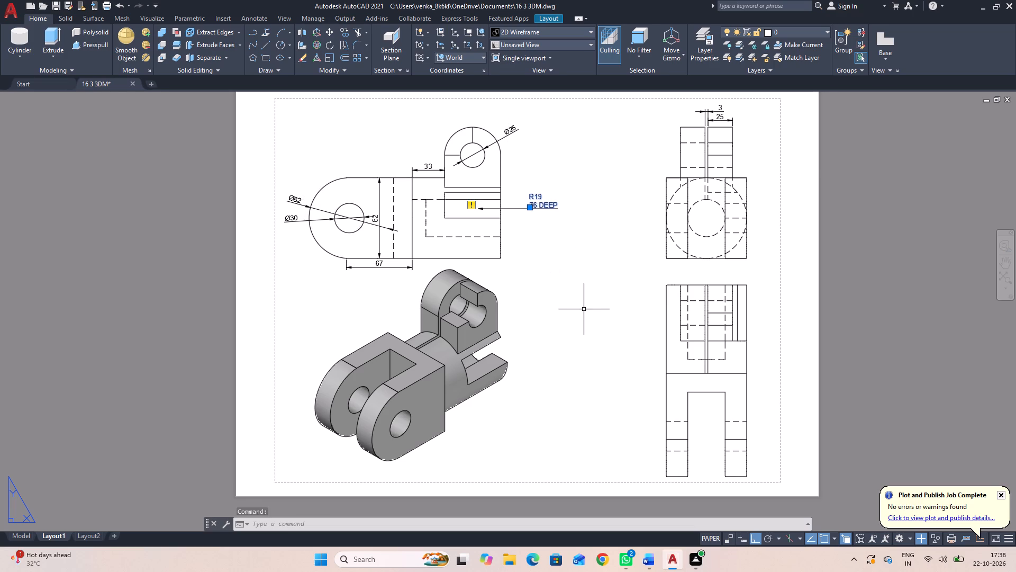
{"action": "key", "text": "Escape"}
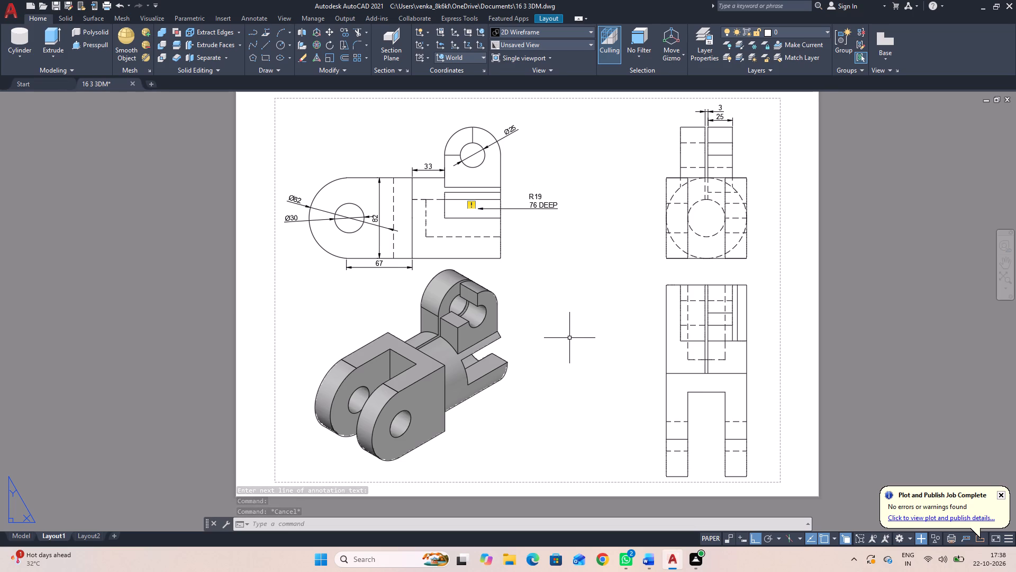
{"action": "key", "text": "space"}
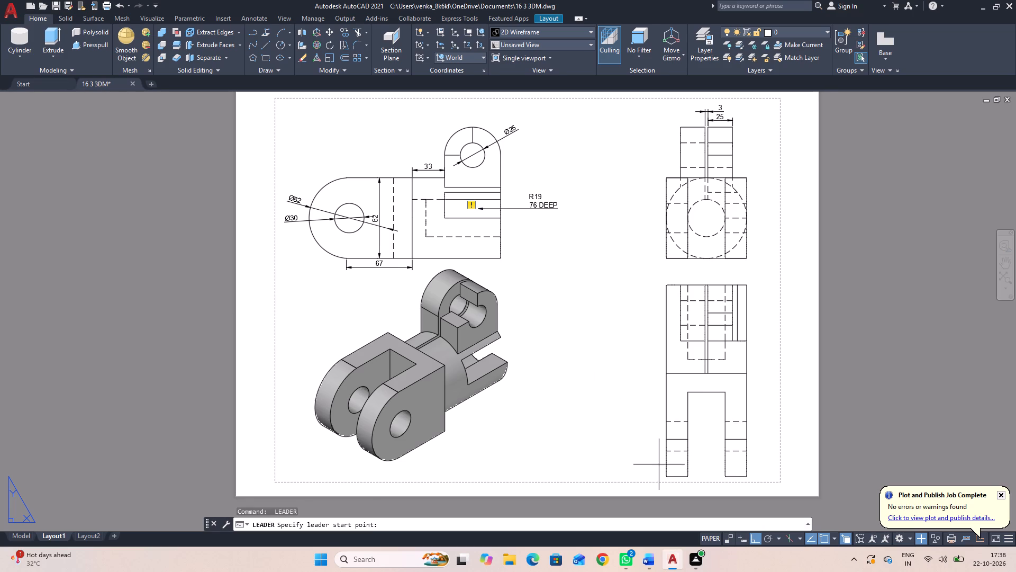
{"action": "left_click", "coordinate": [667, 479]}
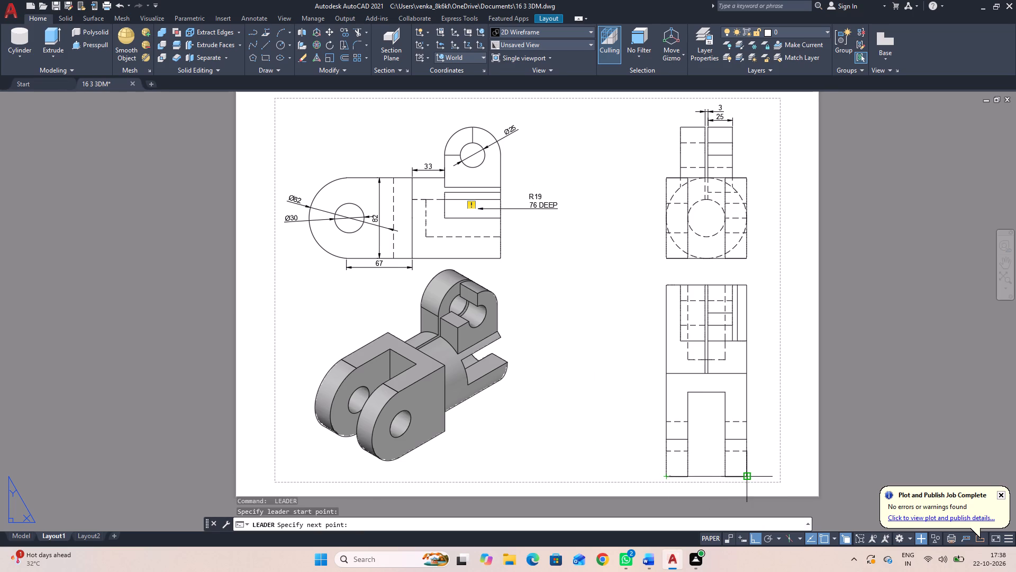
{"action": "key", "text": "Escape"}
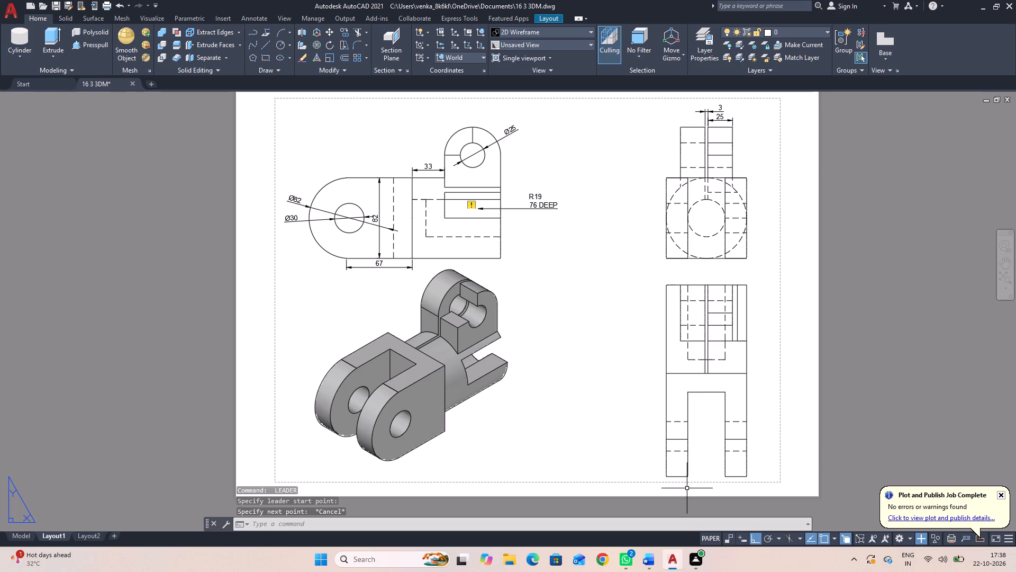
Add an aligned dimension for the fork's overall width in the view below the base view, placed just above the slot's closed end.
{"action": "type", "text": "DA"}
{"action": "key", "text": "l"}
{"action": "key", "text": "space"}
{"action": "left_click", "coordinate": [666, 478]}
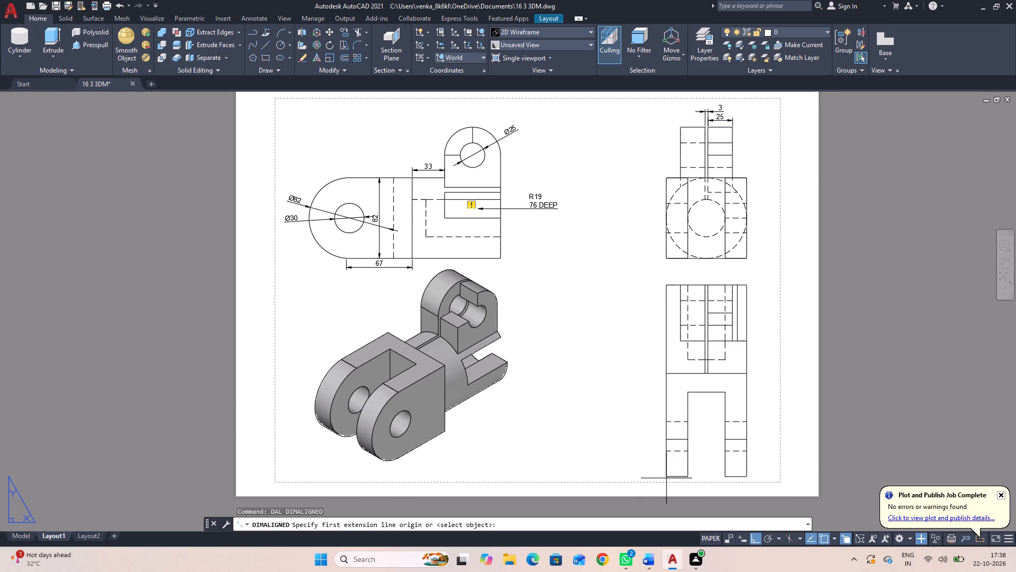
{"action": "left_click", "coordinate": [745, 480]}
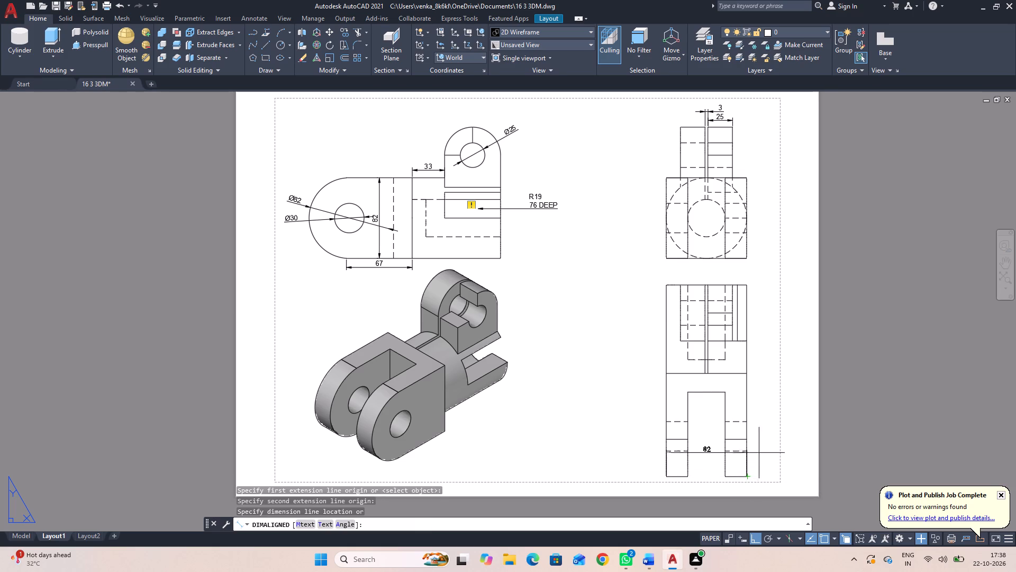
{"action": "left_click", "coordinate": [751, 385]}
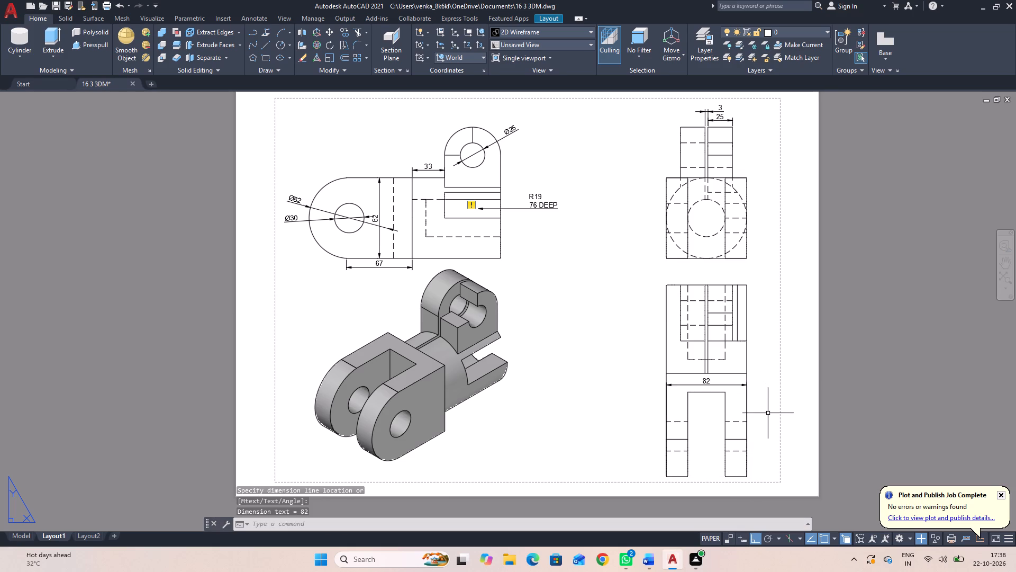
Add an aligned dimension for the fork slot's width in the view below the base view, placed inside the slot near its open end.
{"action": "key", "text": "space"}
{"action": "left_click", "coordinate": [691, 476]}
{"action": "left_click", "coordinate": [727, 474]}
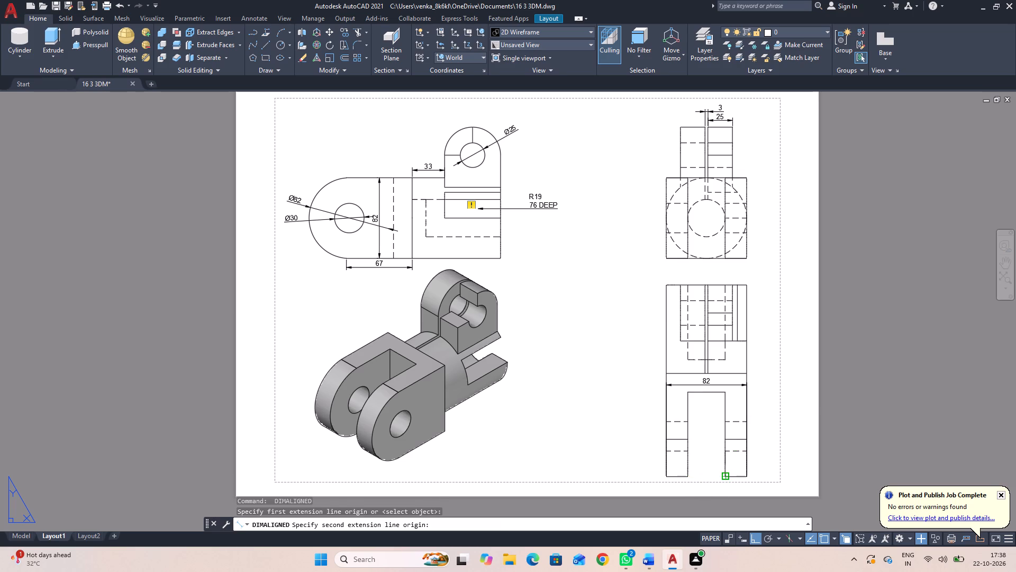
{"action": "left_click", "coordinate": [720, 468]}
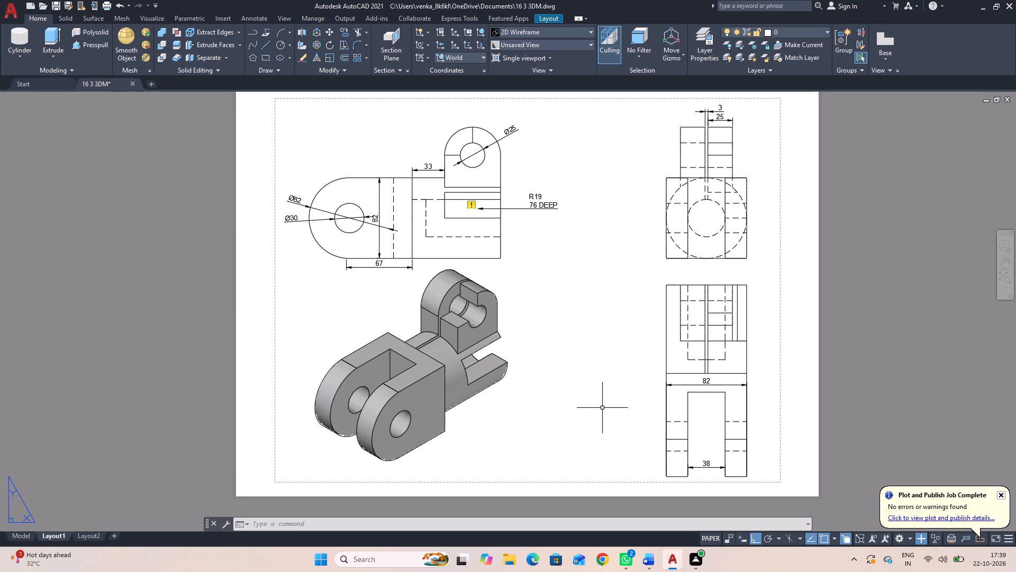
Add an aligned dimension for the upright lug's width in the profile view, placed just above the lug's bottom edge.
{"action": "key", "text": "space"}
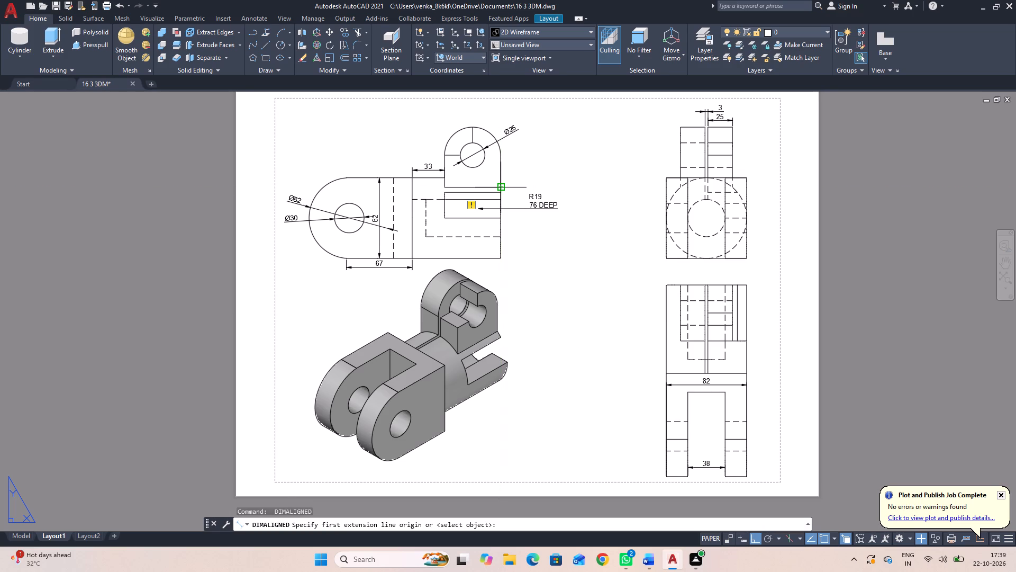
{"action": "left_click", "coordinate": [501, 185]}
{"action": "left_click", "coordinate": [447, 186]}
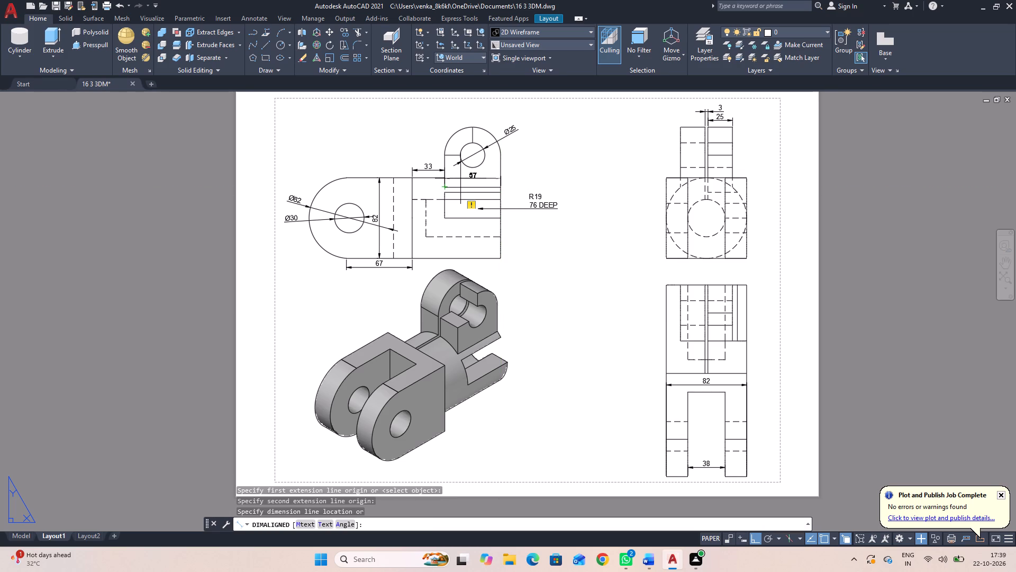
{"action": "left_click", "coordinate": [461, 178]}
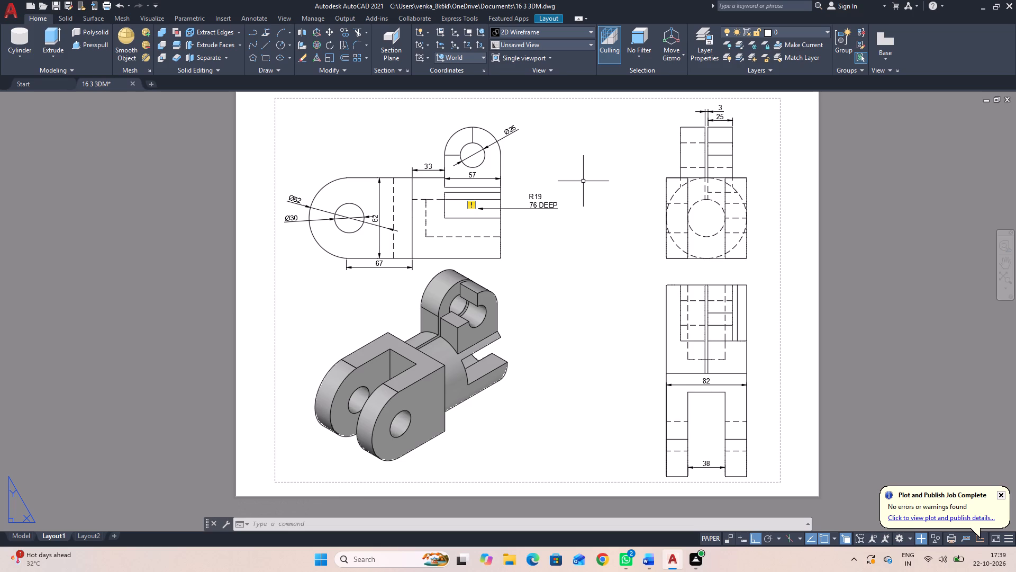
Add an aligned dimension below the profile view for the body's length from the fork block to the far end, in line with the 67 dimension.
{"action": "key", "text": "space"}
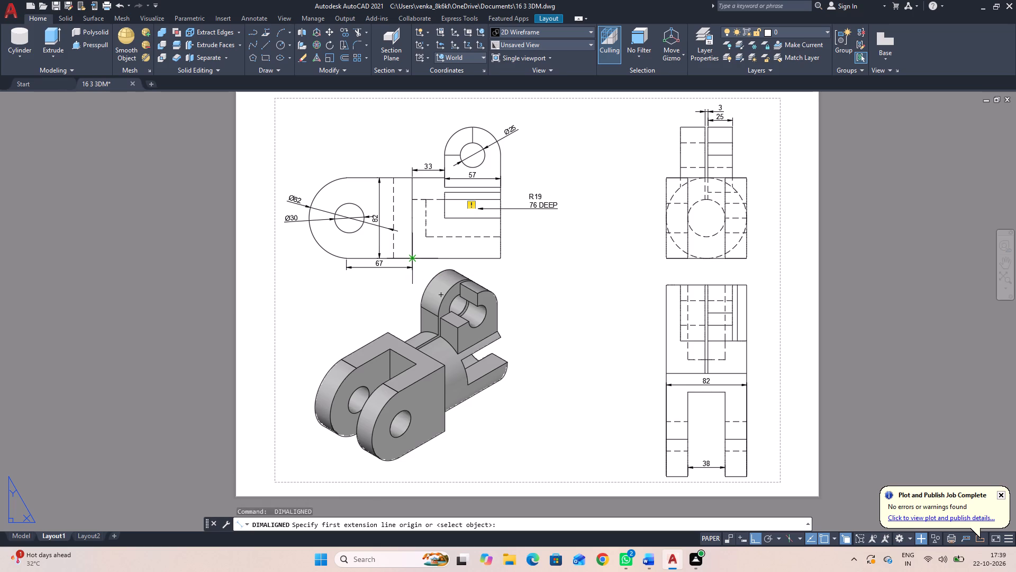
{"action": "left_click", "coordinate": [411, 257]}
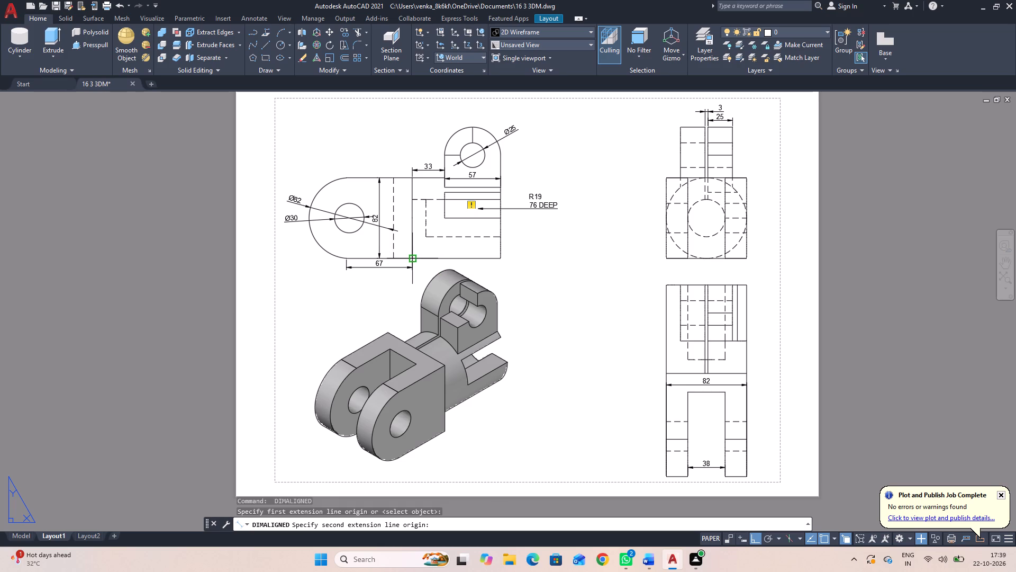
{"action": "left_click", "coordinate": [500, 258]}
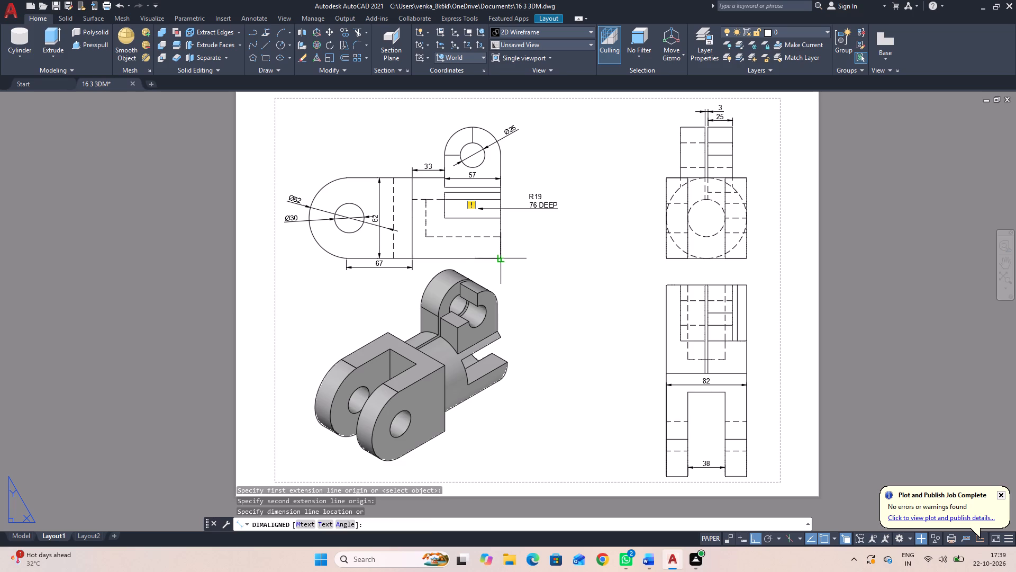
{"action": "left_click", "coordinate": [500, 267]}
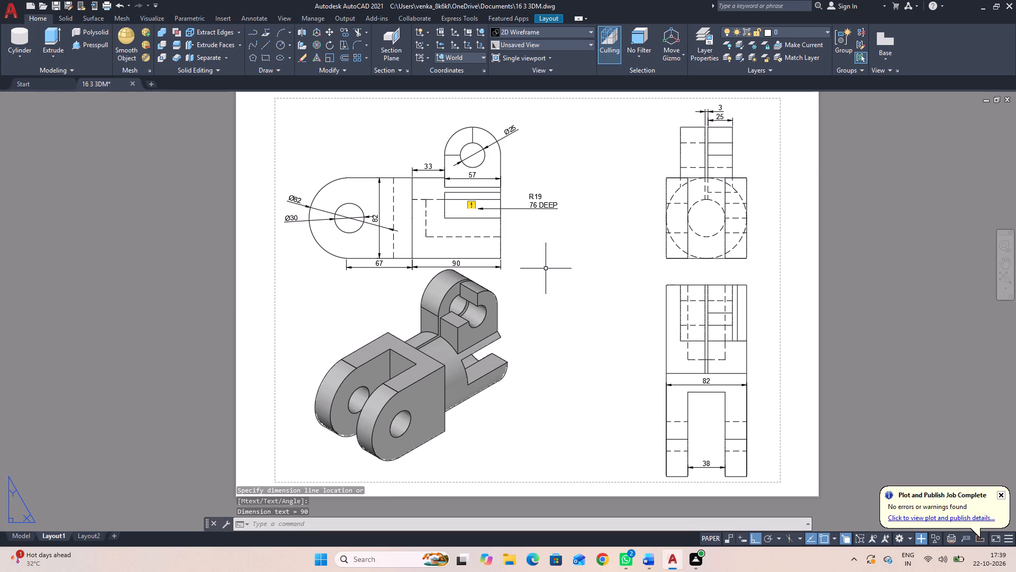
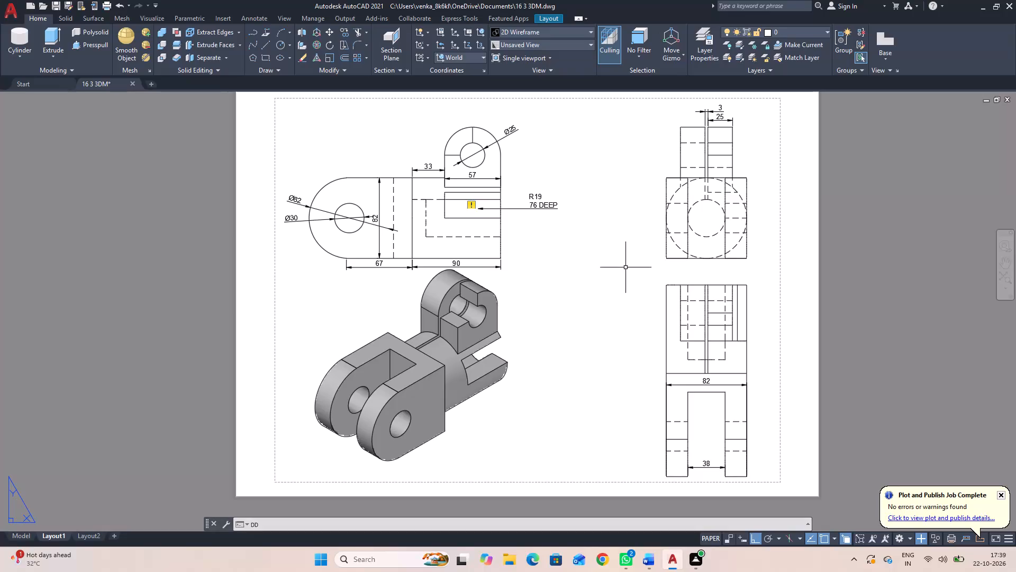
Add a diameter dimension to the large dashed circle in the end view, with its text outside the view's lower-left corner.
{"action": "key", "text": "i"}
{"action": "key", "text": "space"}
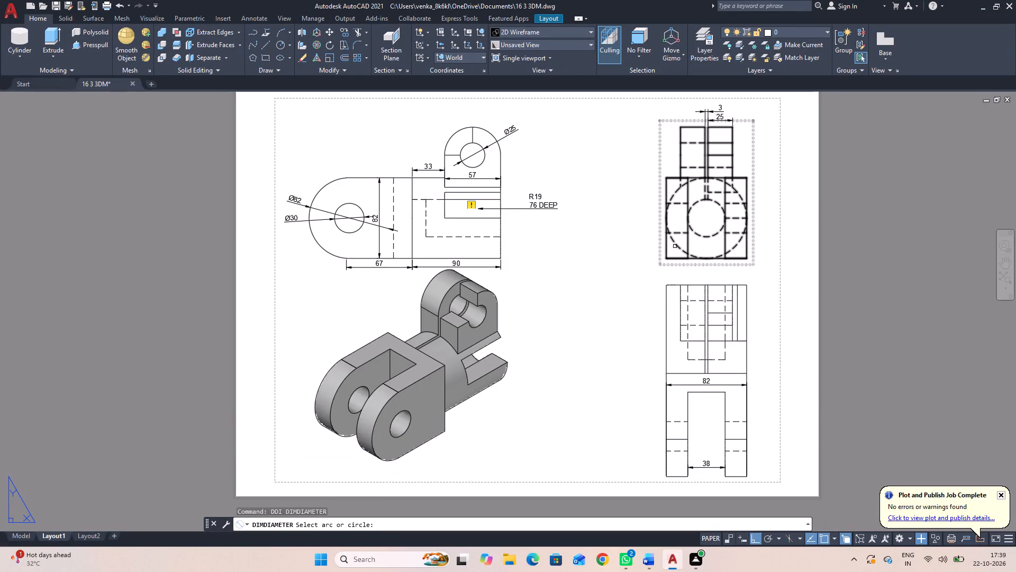
{"action": "left_click", "coordinate": [677, 245]}
{"action": "left_click", "coordinate": [643, 263]}
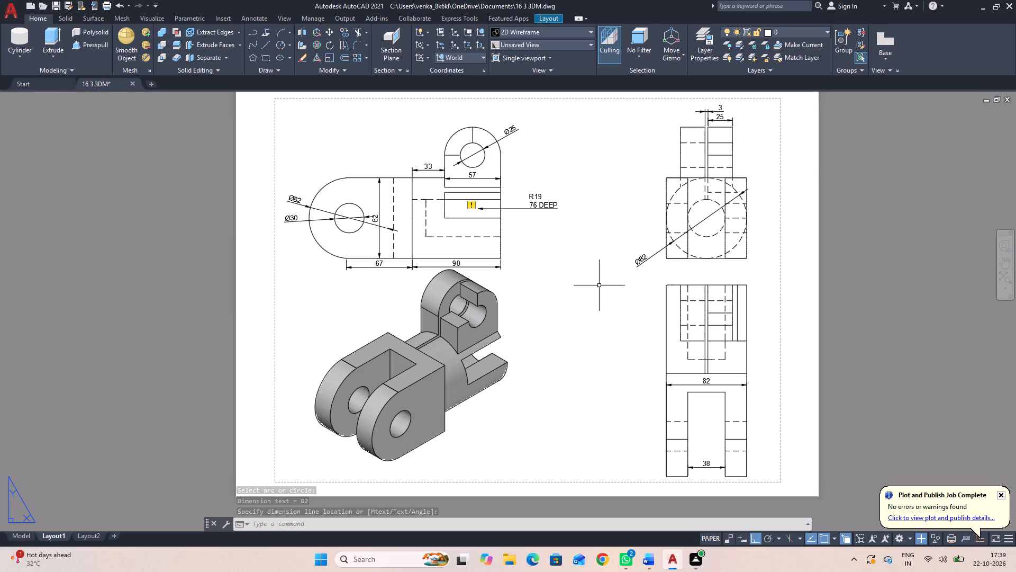
Add a diameter dimension to the small dashed inner circle in the end view, with its text outside the view, above the large circle's dimension text.
{"action": "key", "text": "space"}
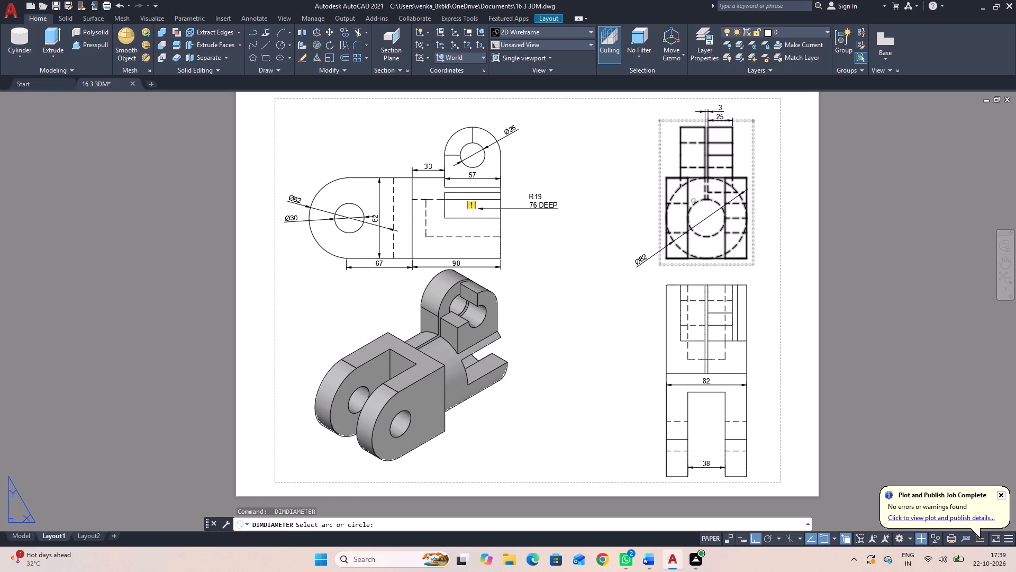
{"action": "left_click", "coordinate": [695, 204]}
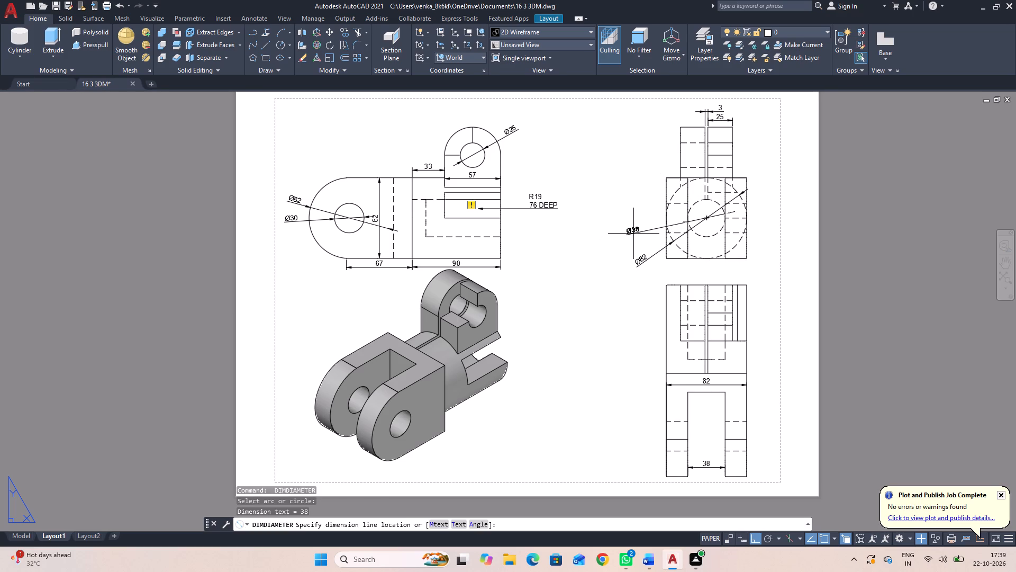
{"action": "left_click", "coordinate": [636, 234]}
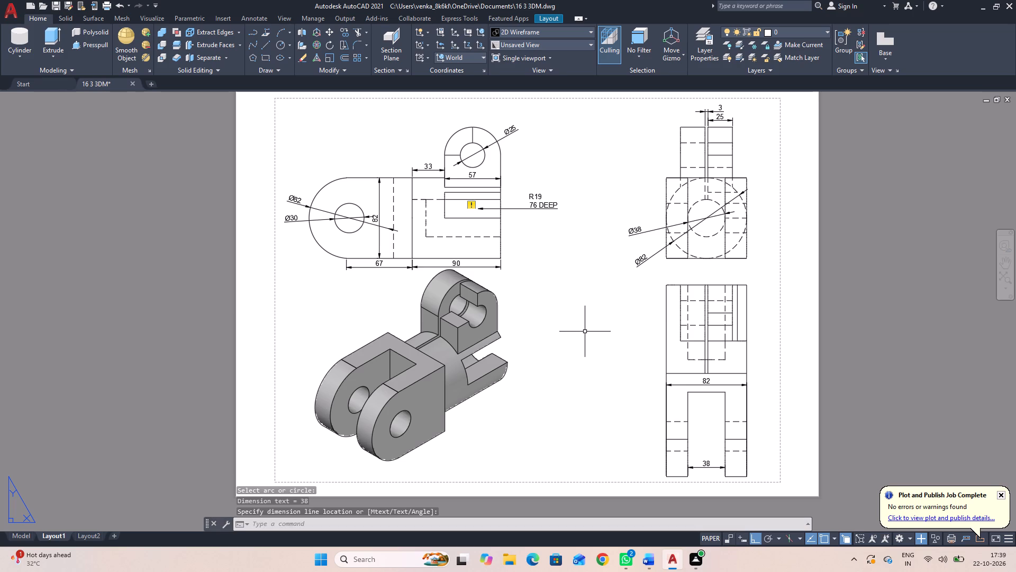
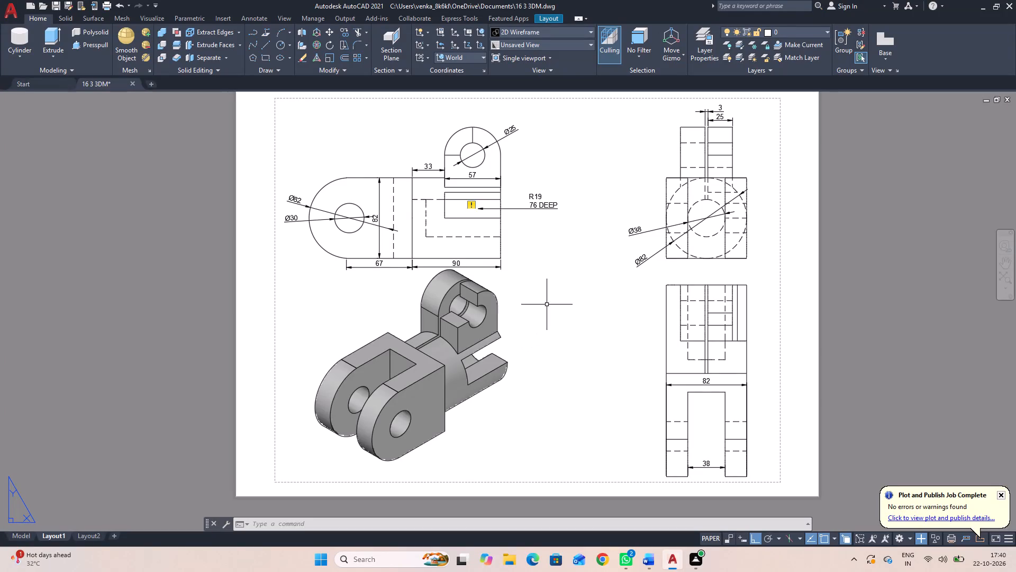
Move the shaded isometric view slightly down on the sheet, clear of the front view's 67 and 90 dimensions.
{"action": "left_click", "coordinate": [450, 339]}
{"action": "left_click", "coordinate": [410, 364]}
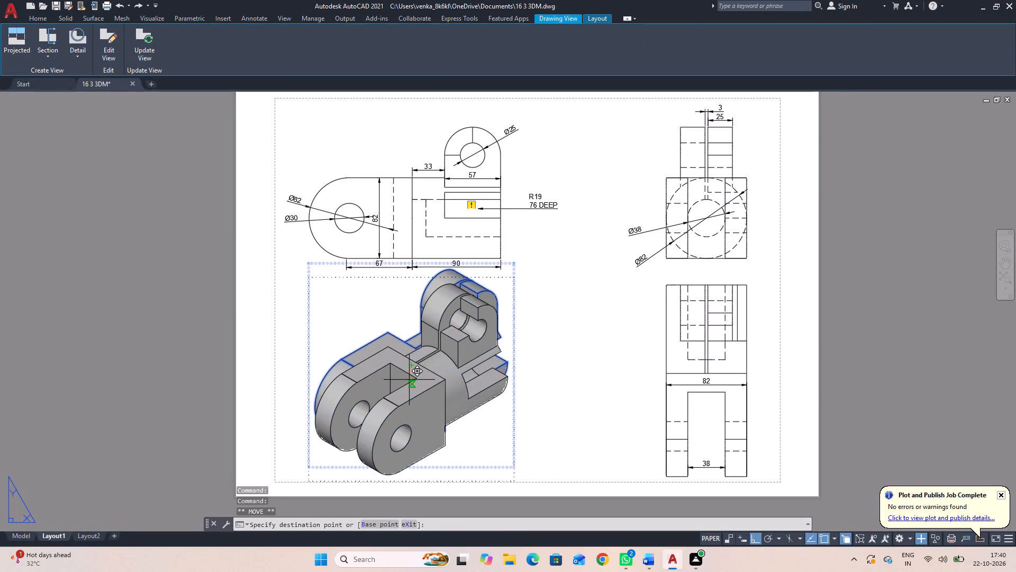
{"action": "left_click", "coordinate": [409, 380]}
{"action": "key", "text": "Escape"}
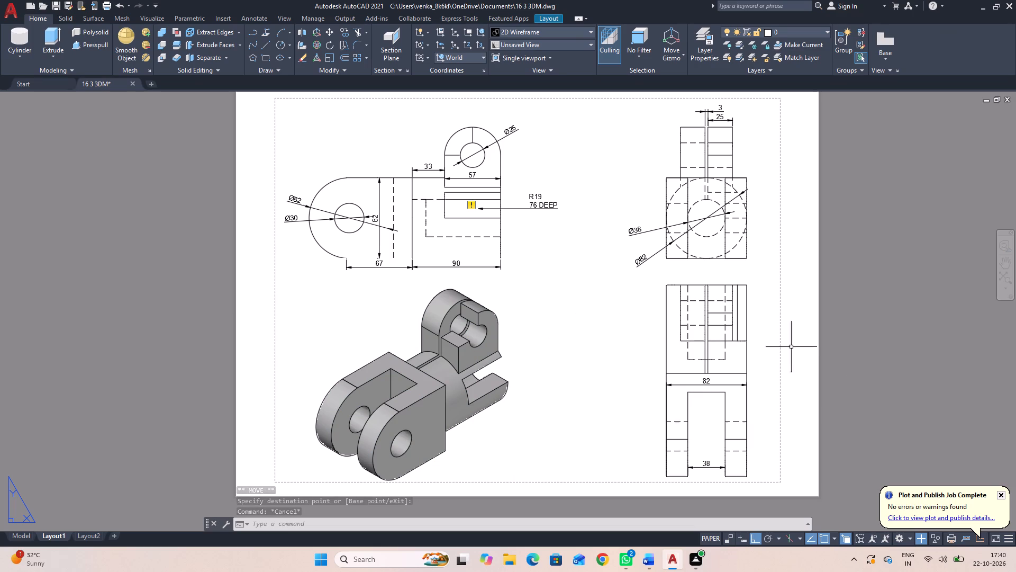
{"action": "left_click", "coordinate": [1001, 496]}
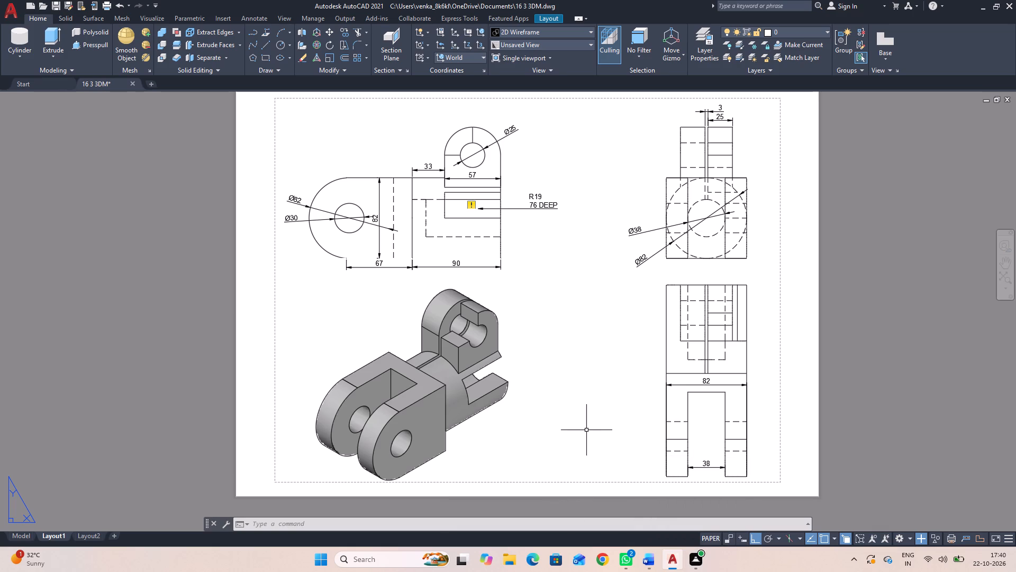
Set up the layout plot with DWG To PDF.pc3, monochrome.ctb, a window just outside the dashed printable border, and the plot centred.
{"action": "key", "text": "ctrl+p"}
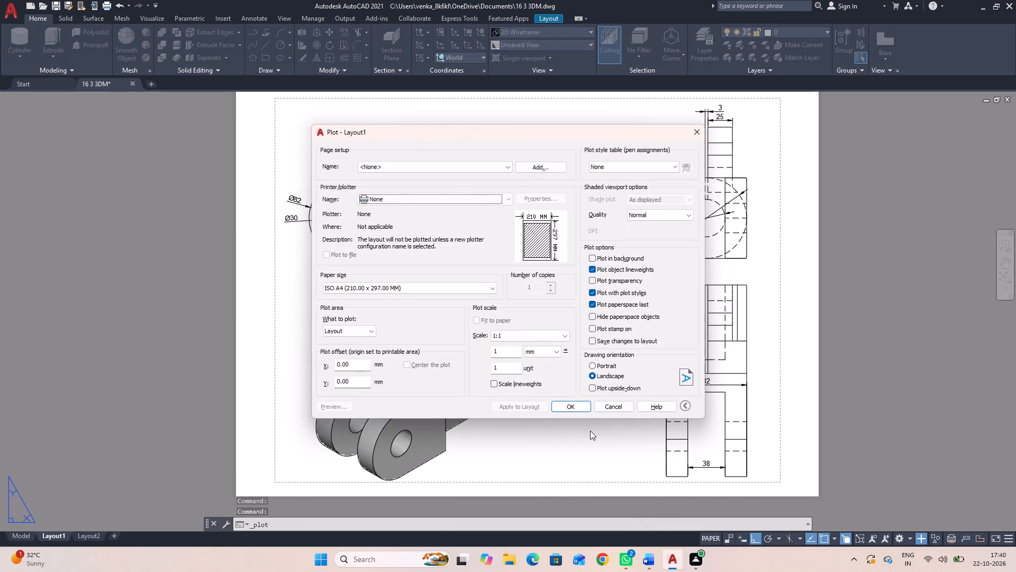
{"action": "left_click", "coordinate": [481, 201]}
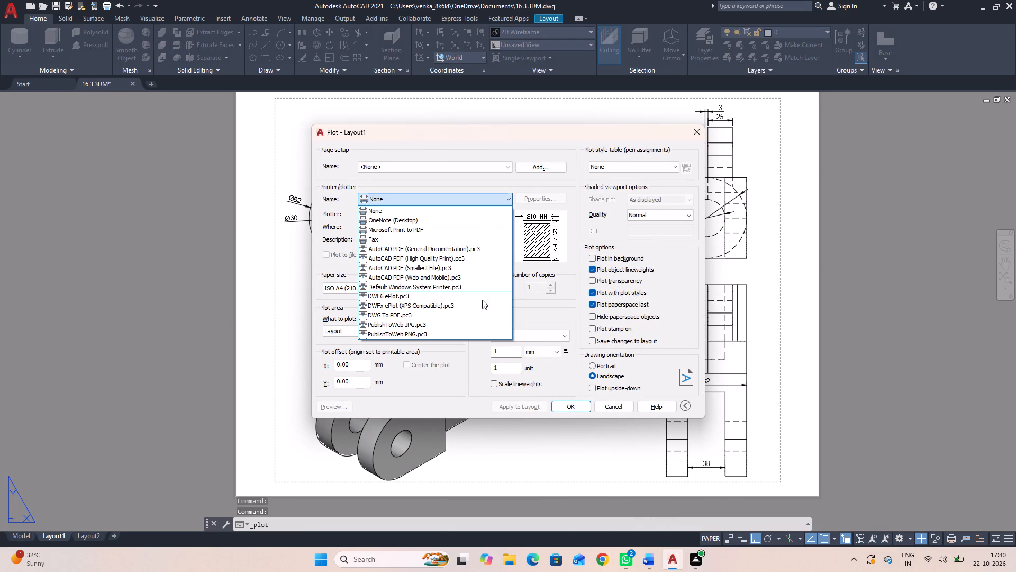
{"action": "left_click", "coordinate": [473, 312]}
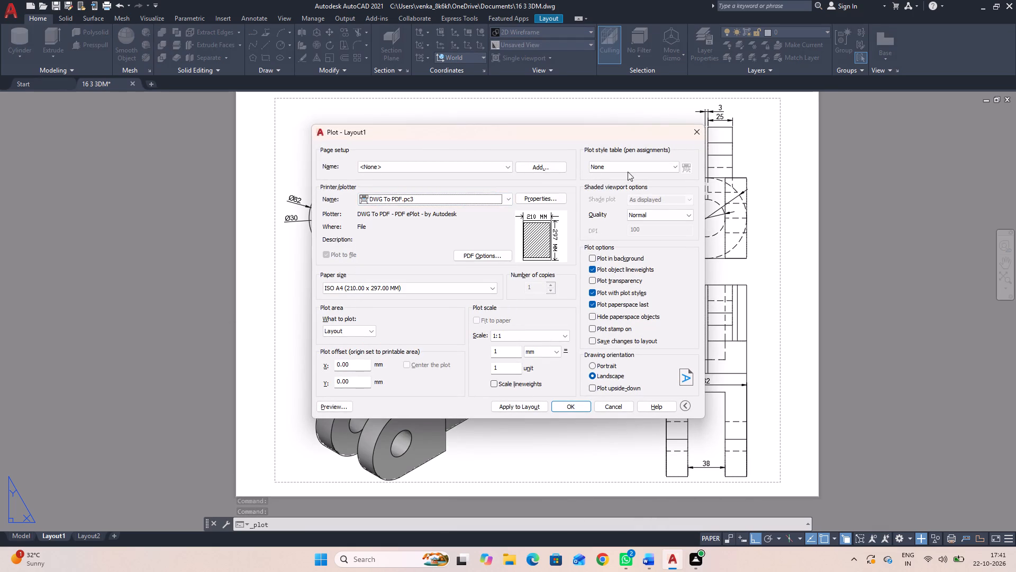
{"action": "left_click", "coordinate": [631, 168]}
{"action": "left_click", "coordinate": [622, 219]}
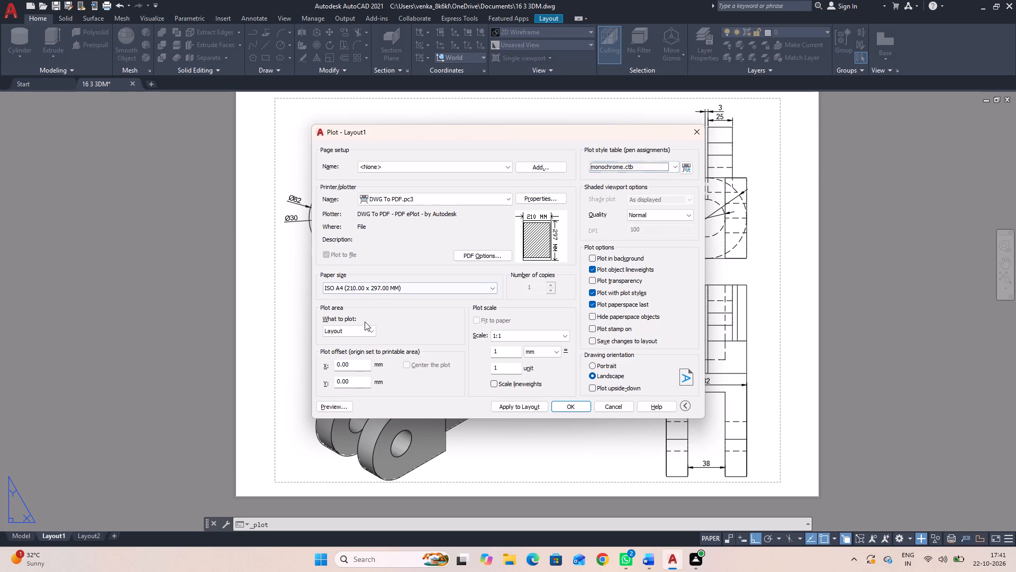
{"action": "left_click", "coordinate": [368, 330]}
{"action": "left_click", "coordinate": [367, 361]}
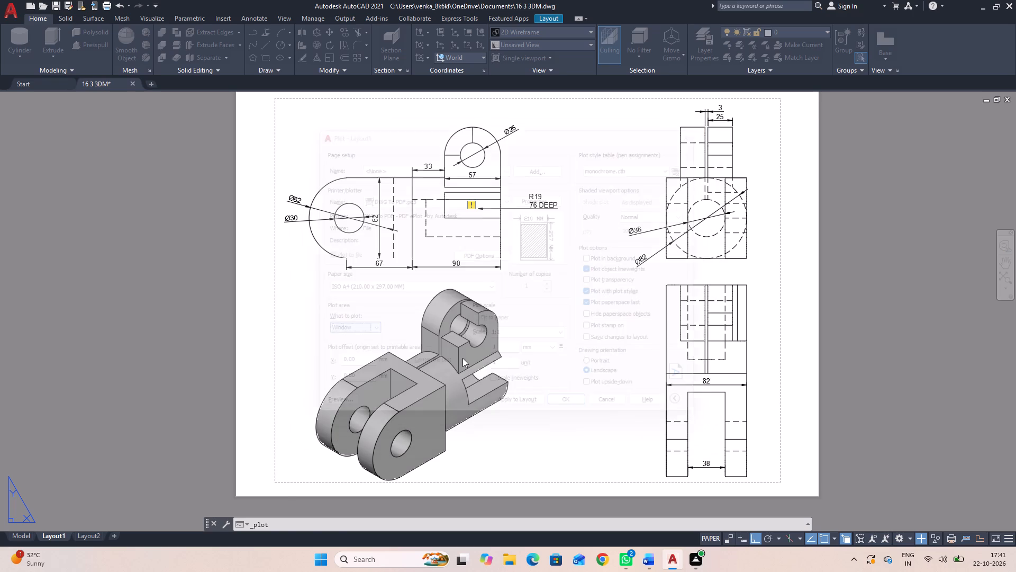
{"action": "left_click", "coordinate": [269, 94]}
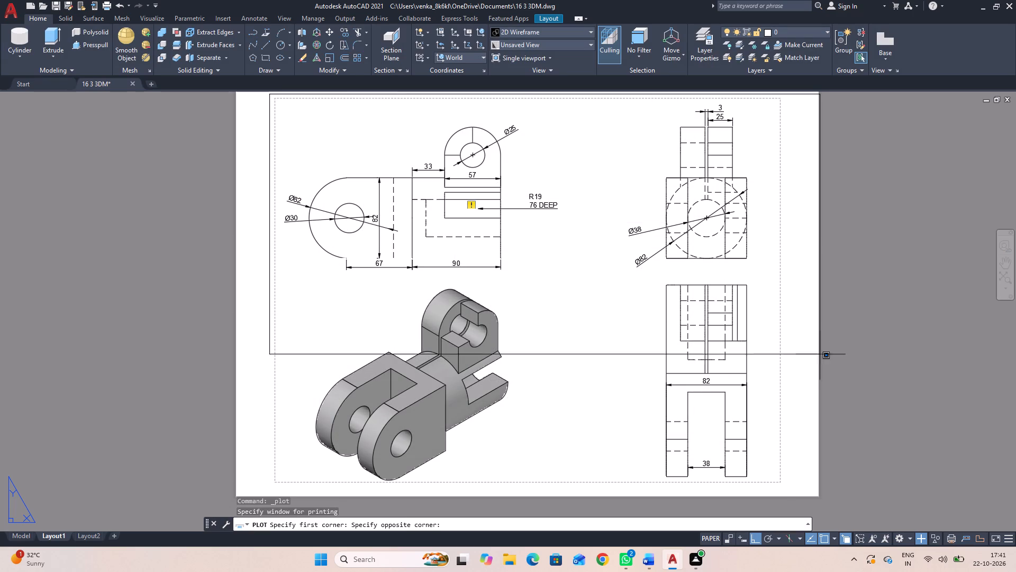
{"action": "left_click", "coordinate": [786, 488]}
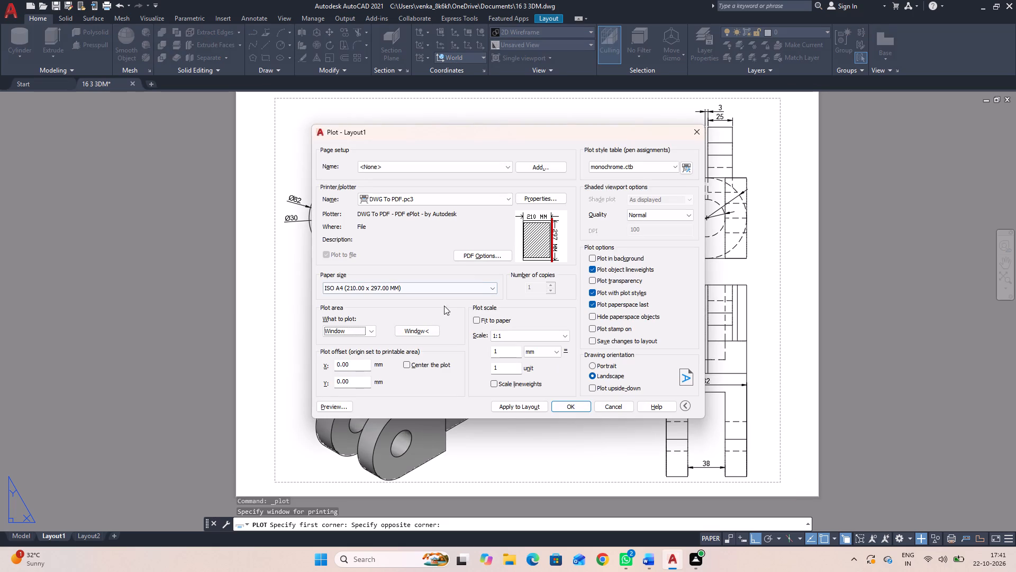
{"action": "left_click", "coordinate": [408, 364]}
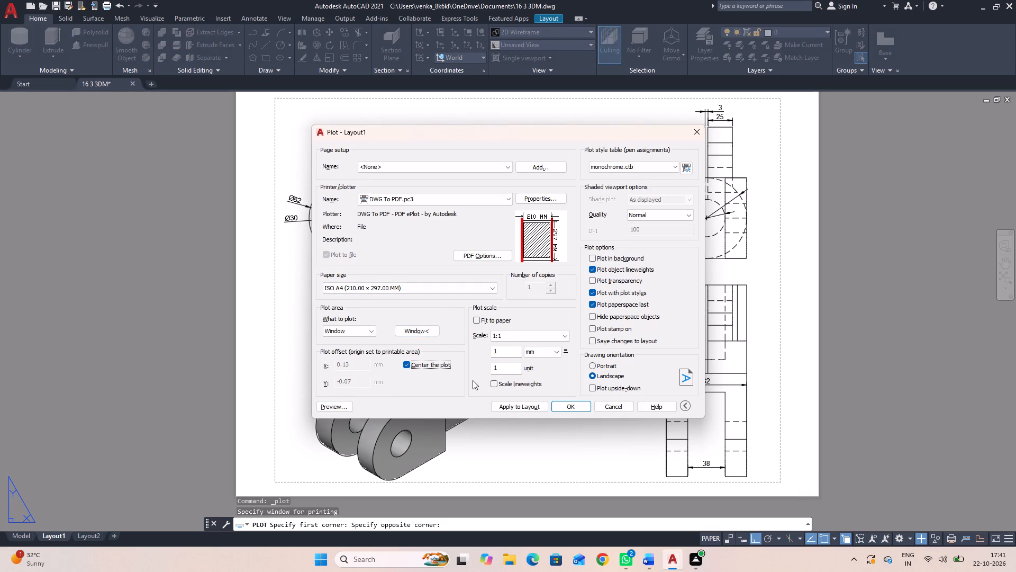
Plot the layout to a PDF named 16 3 3DM in Documents, and close the PDF once it opens.
{"action": "left_click", "coordinate": [569, 409]}
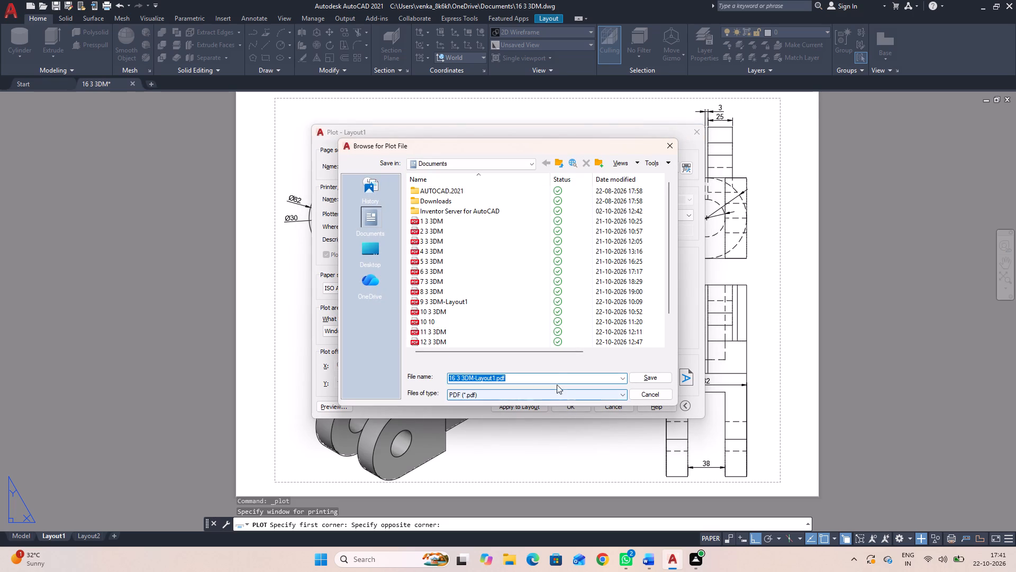
{"action": "left_click", "coordinate": [557, 378]}
{"action": "key", "text": "BackSpace"}
{"action": "key", "text": "BackSpace"}
{"action": "key", "text": "BackSpace"}
{"action": "key", "text": "BackSpace"}
{"action": "key", "text": "BackSpace"}
{"action": "key", "text": "BackSpace"}
{"action": "key", "text": "BackSpace"}
{"action": "key", "text": "BackSpace"}
{"action": "key", "text": "BackSpace"}
{"action": "key", "text": "BackSpace"}
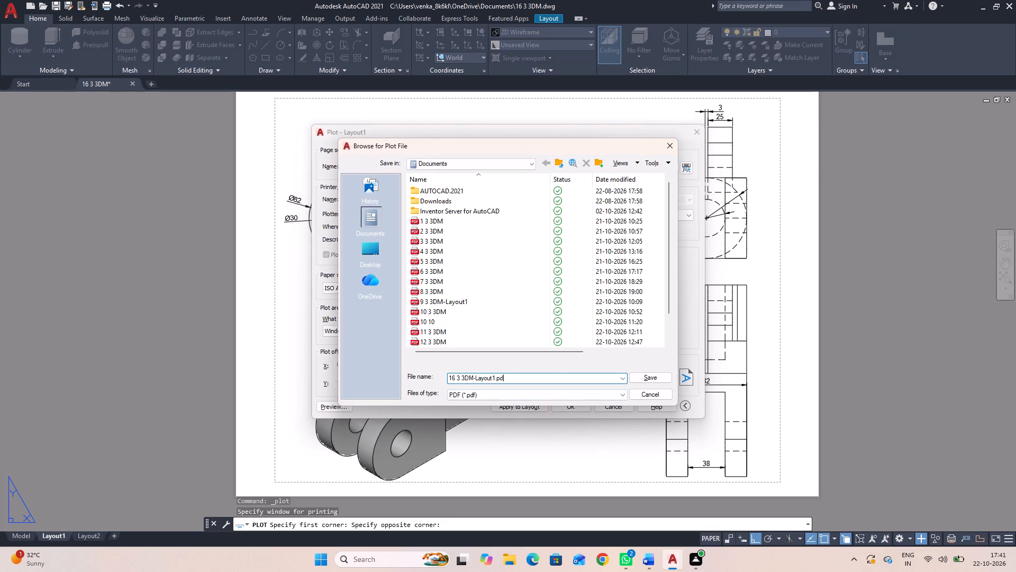
{"action": "key", "text": "BackSpace"}
{"action": "key", "text": "BackSpace"}
{"action": "left_click", "coordinate": [636, 378]}
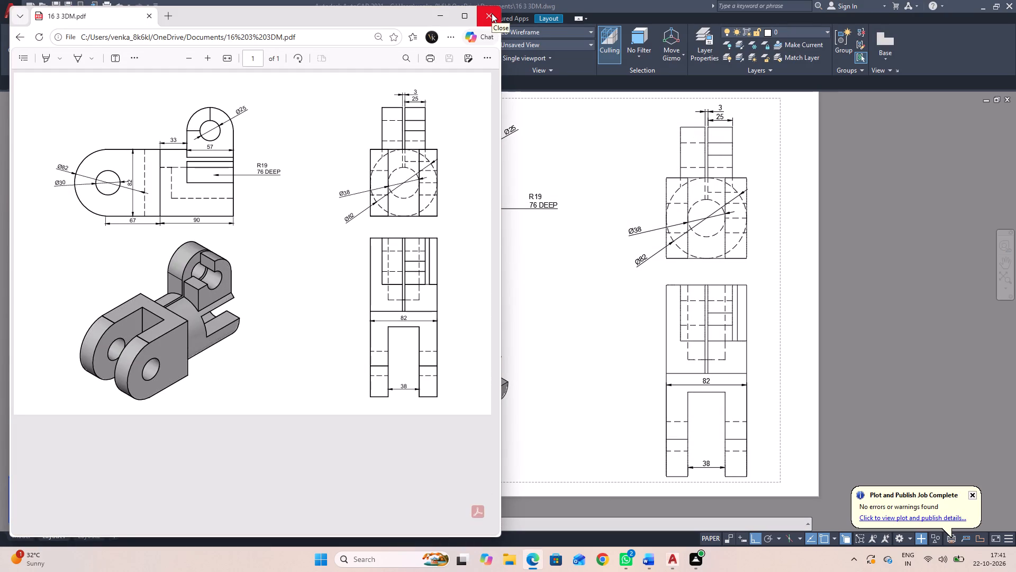
{"action": "left_click", "coordinate": [491, 10]}
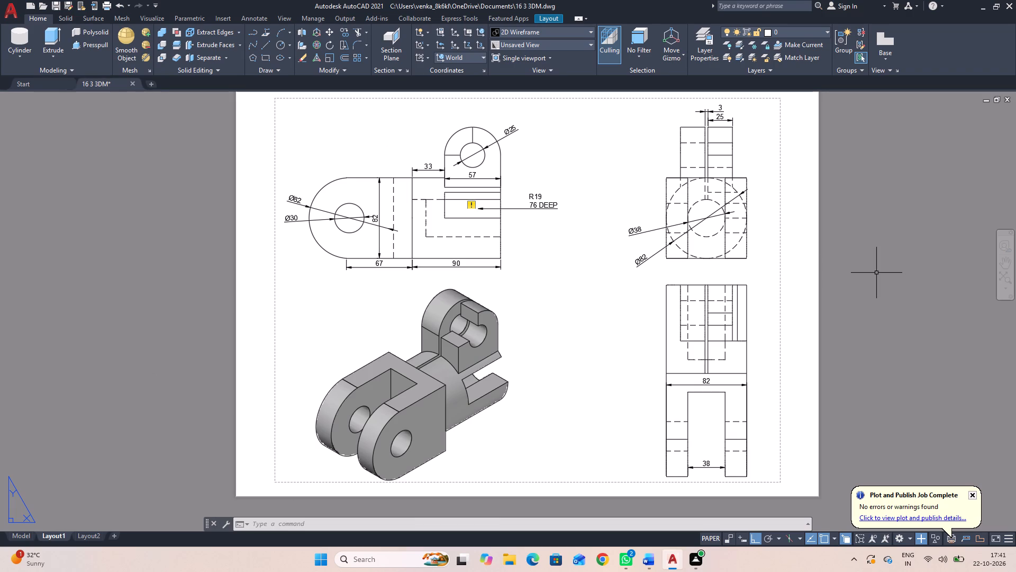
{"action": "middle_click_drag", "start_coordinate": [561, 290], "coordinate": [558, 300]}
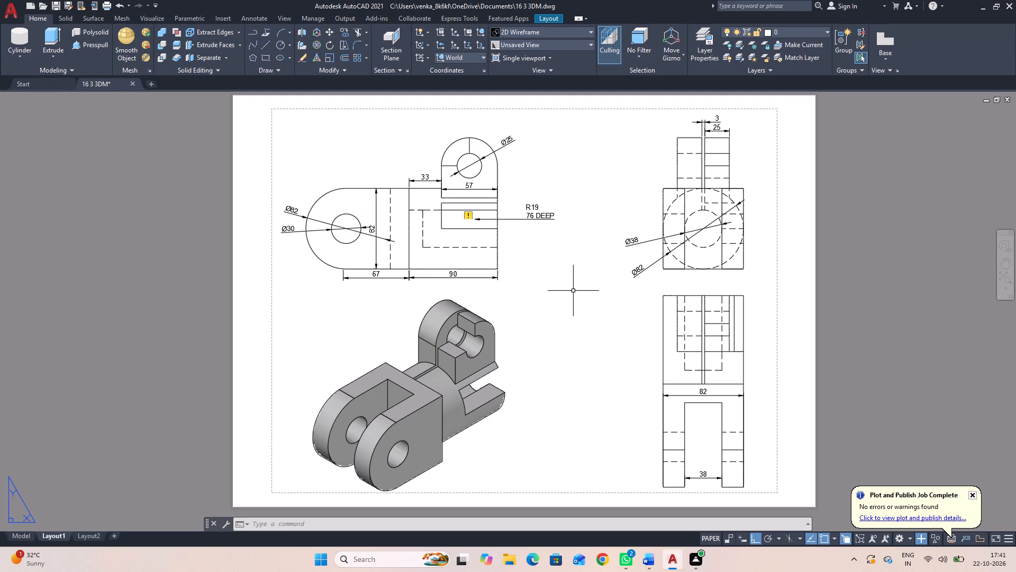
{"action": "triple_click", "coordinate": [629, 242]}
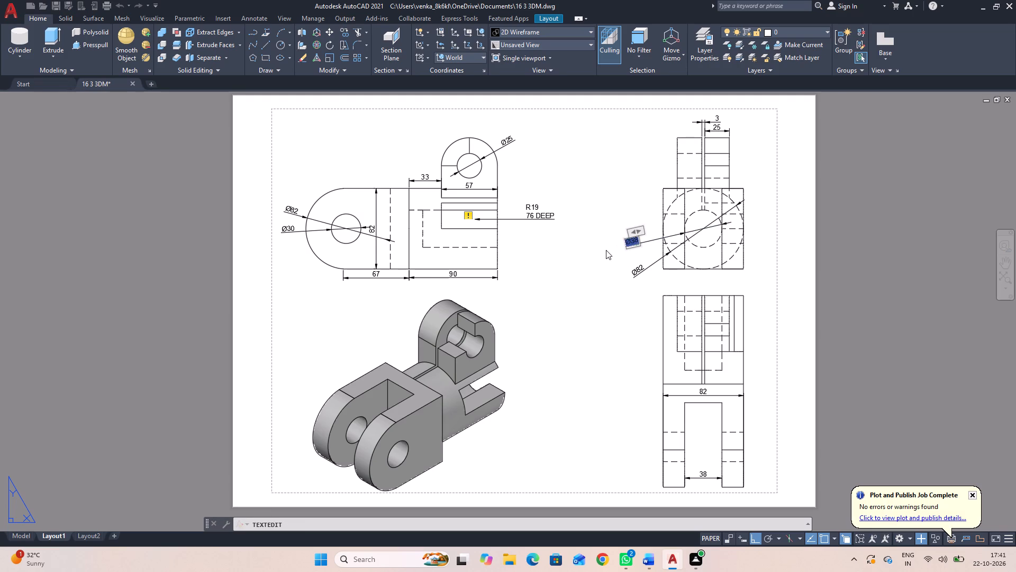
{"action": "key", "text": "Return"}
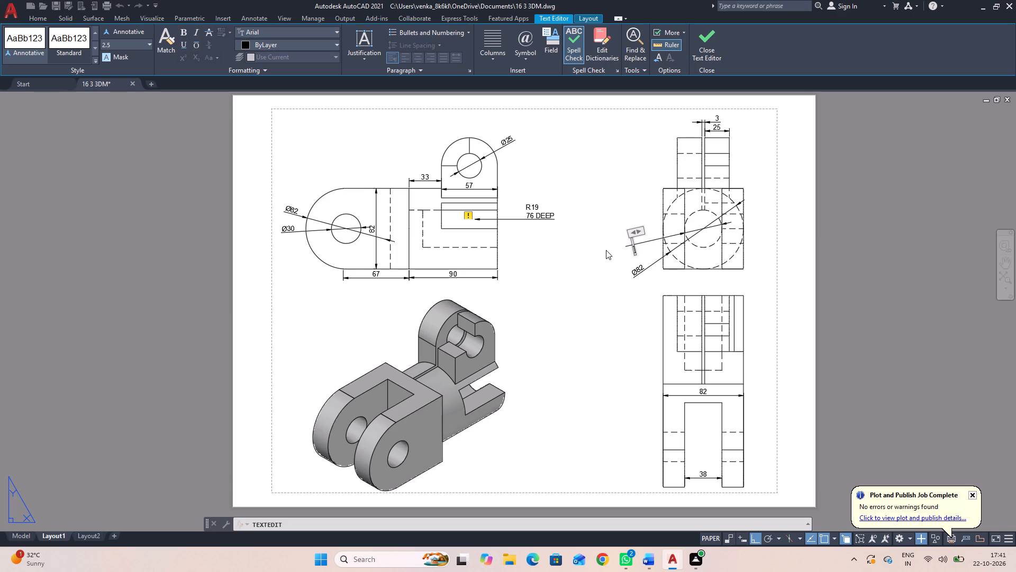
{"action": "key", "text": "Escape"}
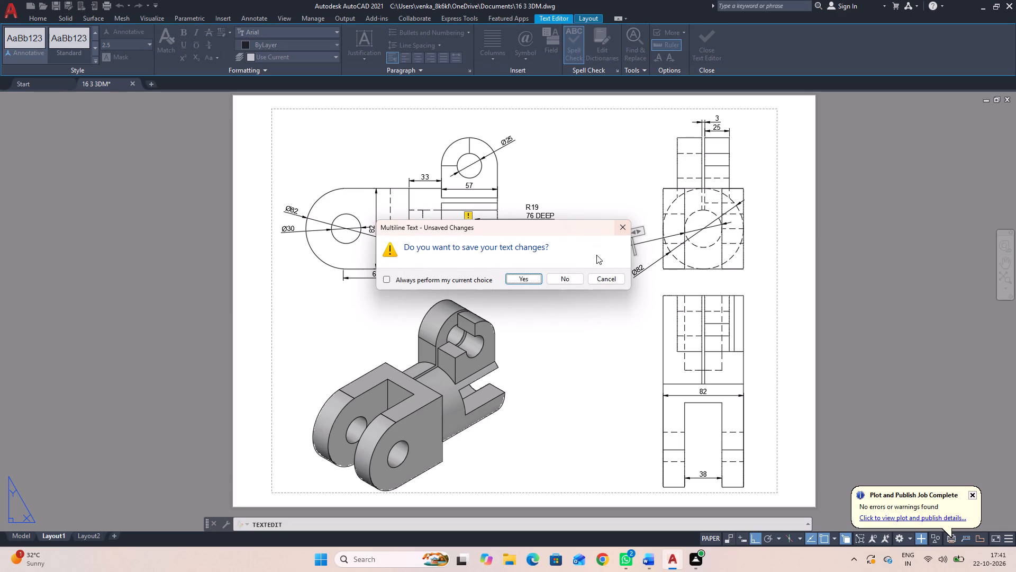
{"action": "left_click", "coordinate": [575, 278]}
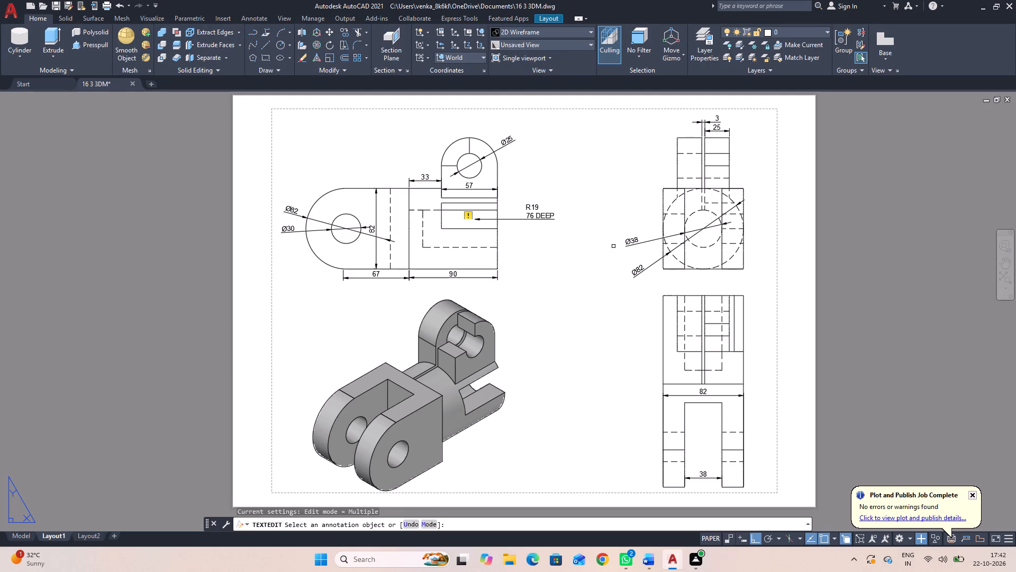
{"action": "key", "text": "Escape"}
Add the text 76 DEEP on a second line beneath the Ø38 diameter dimension in the end view.
{"action": "double_click", "coordinate": [627, 241]}
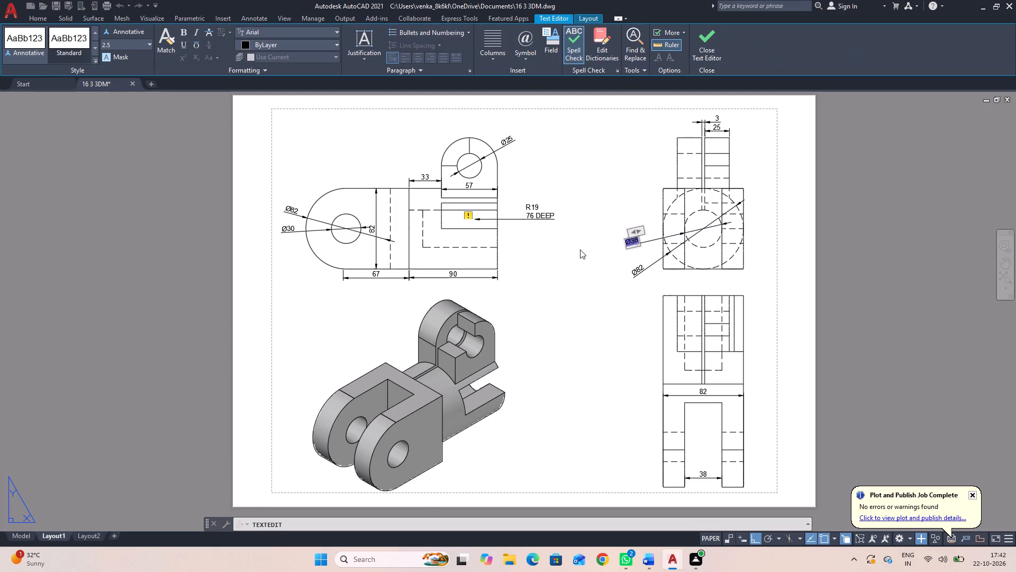
{"action": "key", "text": "Right"}
{"action": "type", "text": "76"}
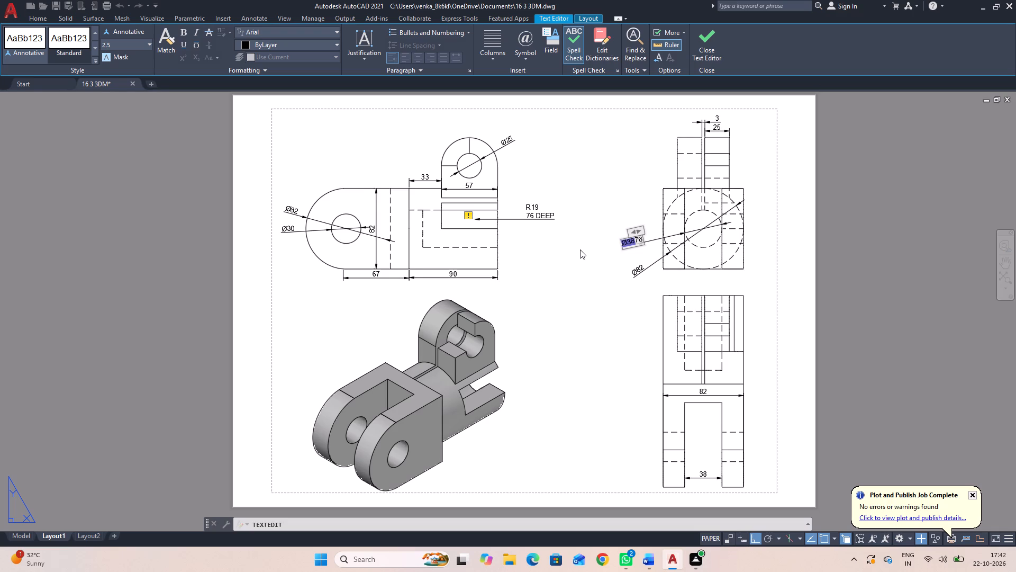
{"action": "key", "text": "Left"}
{"action": "key", "text": "Left"}
{"action": "key", "text": "space"}
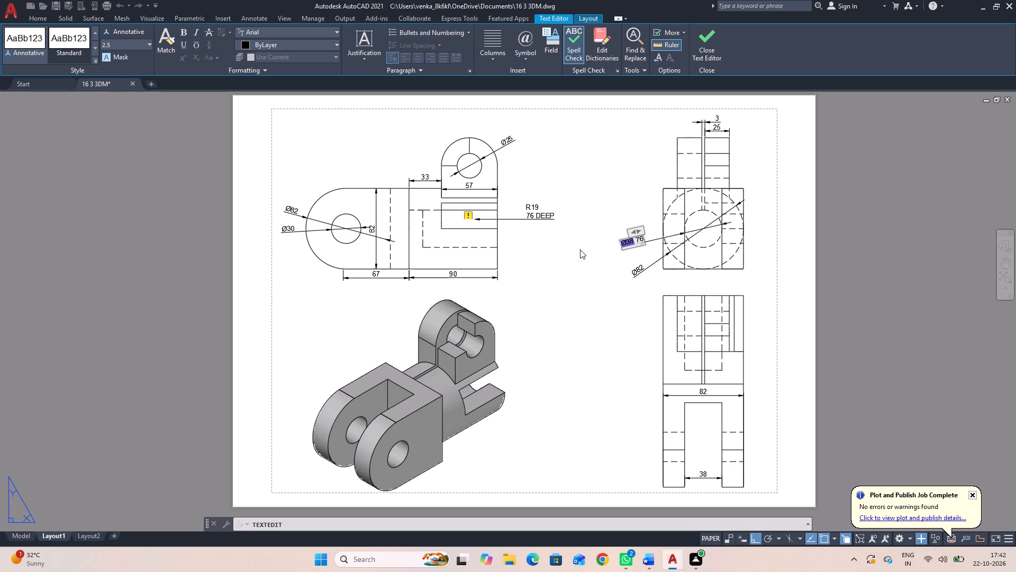
{"action": "key", "text": "Return"}
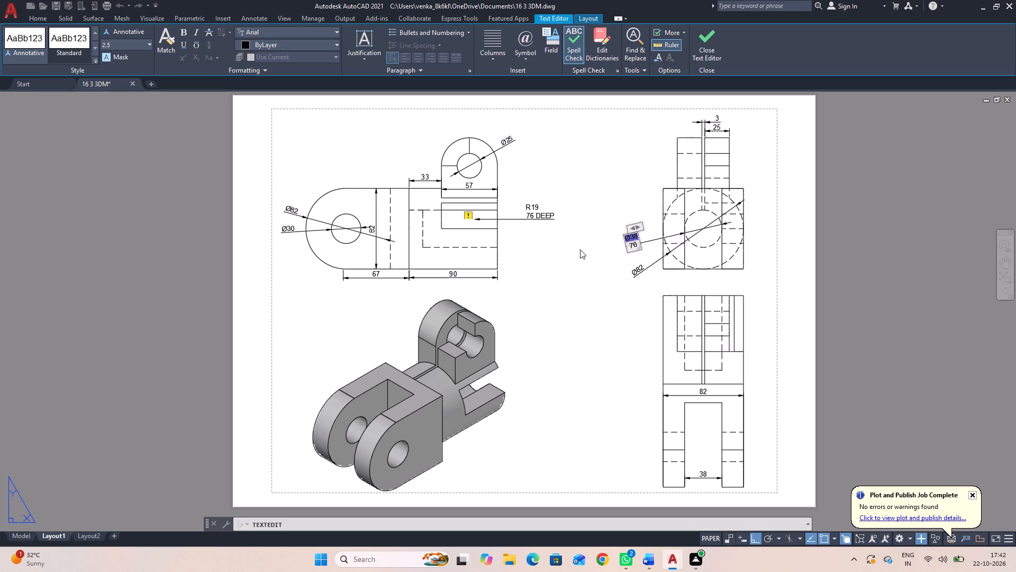
{"action": "key", "text": "Right"}
{"action": "key", "text": "Right"}
{"action": "key", "text": "space"}
{"action": "type", "text": "DEE"}
{"action": "key", "text": "p"}
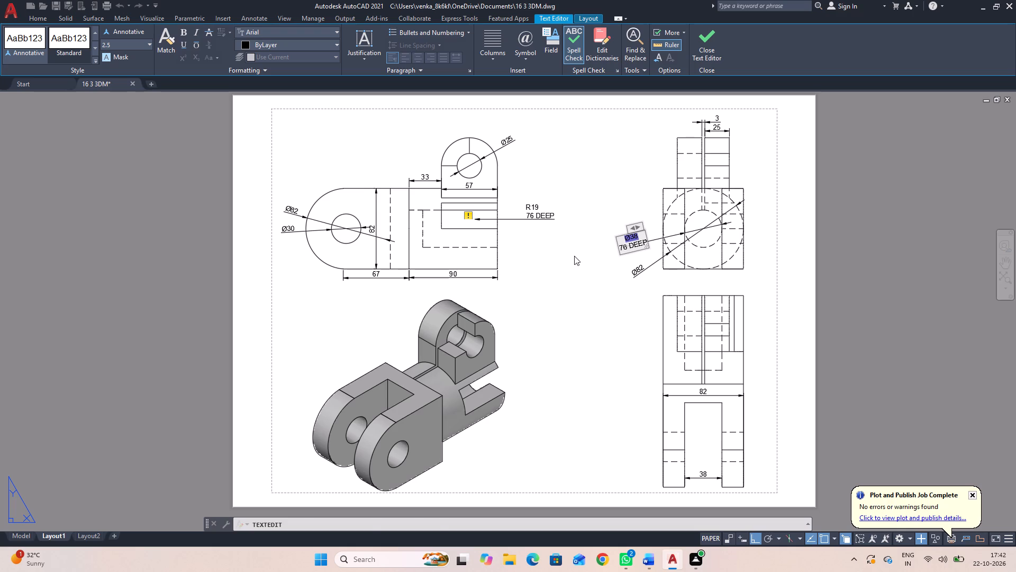
{"action": "left_click", "coordinate": [577, 263]}
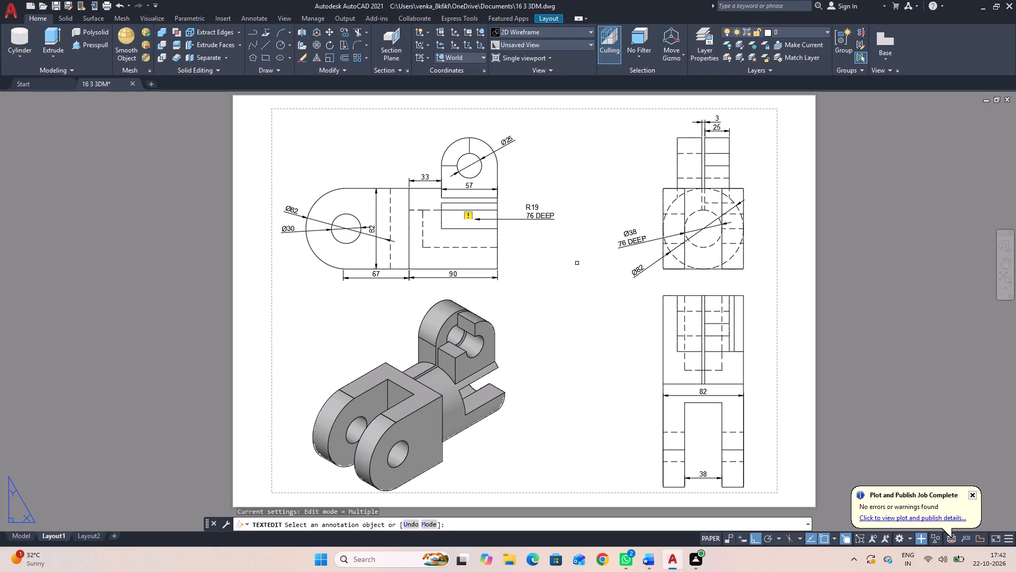